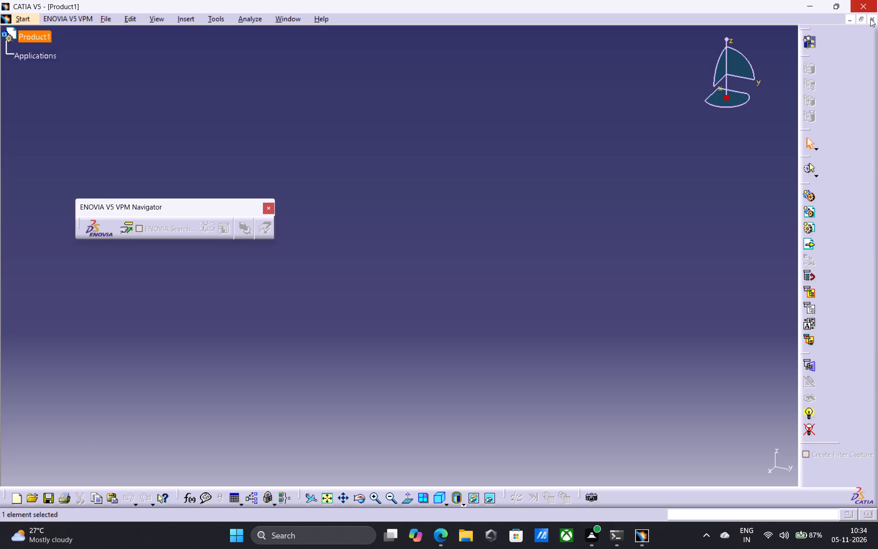
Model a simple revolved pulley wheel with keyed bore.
Close the empty product and create a new Part Design part named Part1 with hybrid design enabled.
click(870, 19)
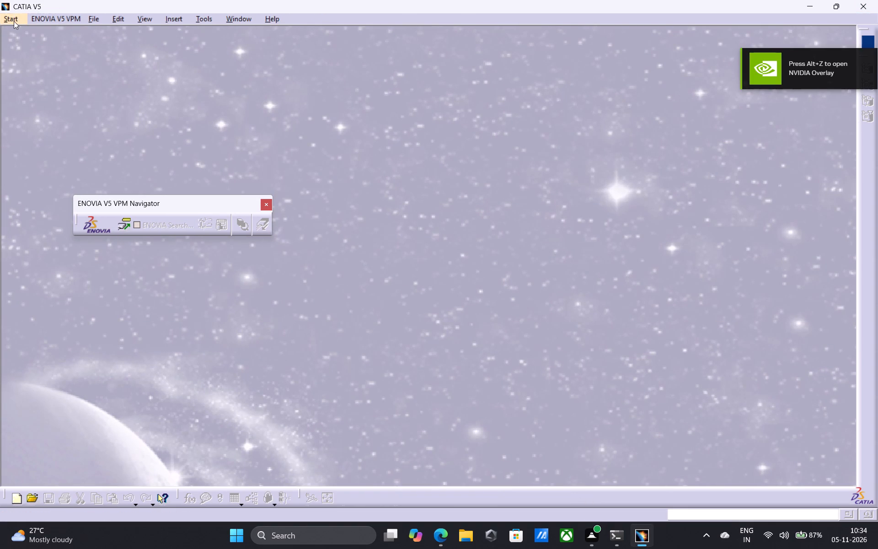
click(14, 21)
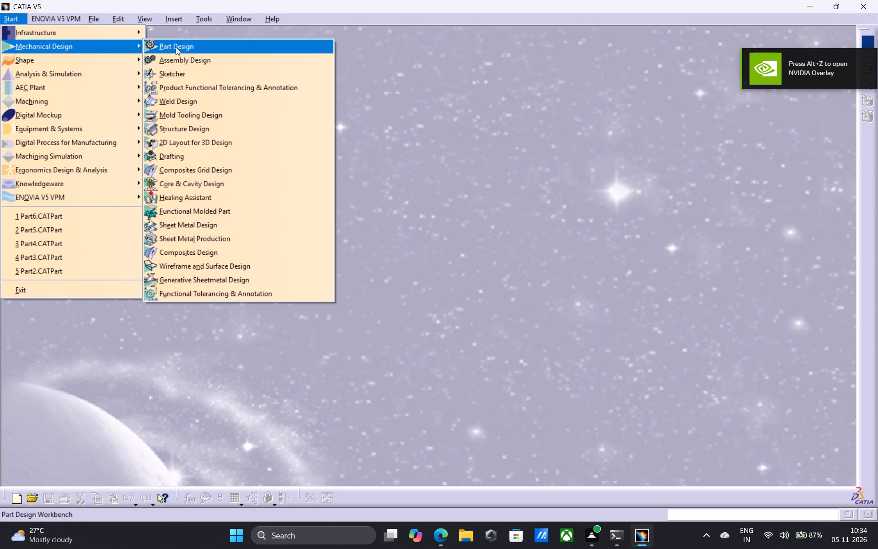
click(177, 47)
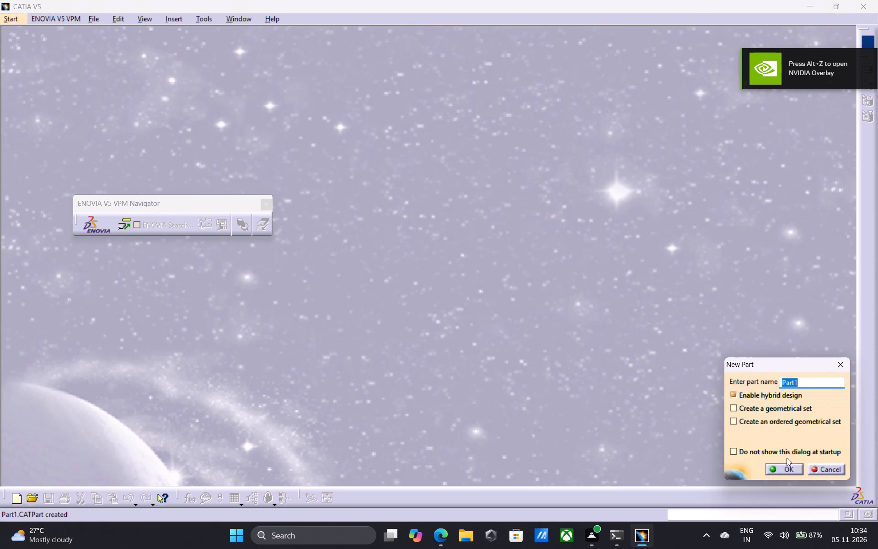
click(785, 468)
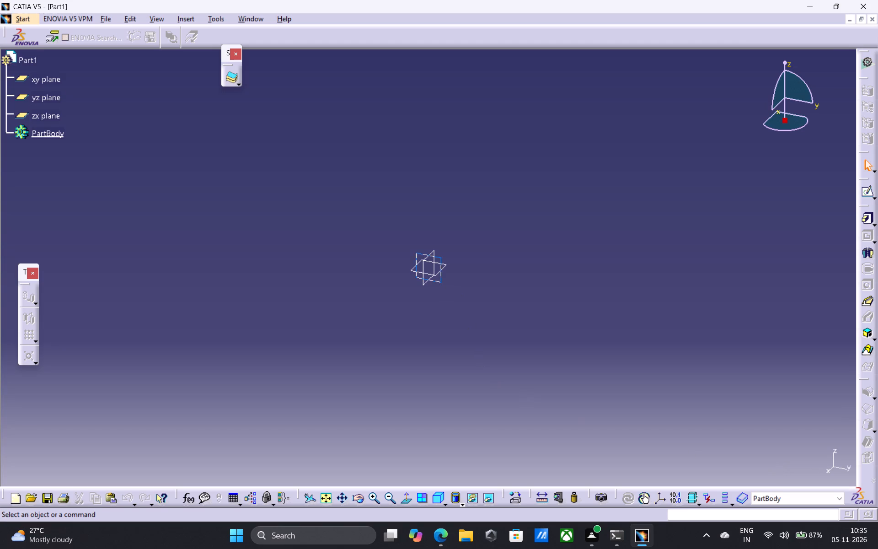
Open a new sketch on the xy plane.
click(447, 266)
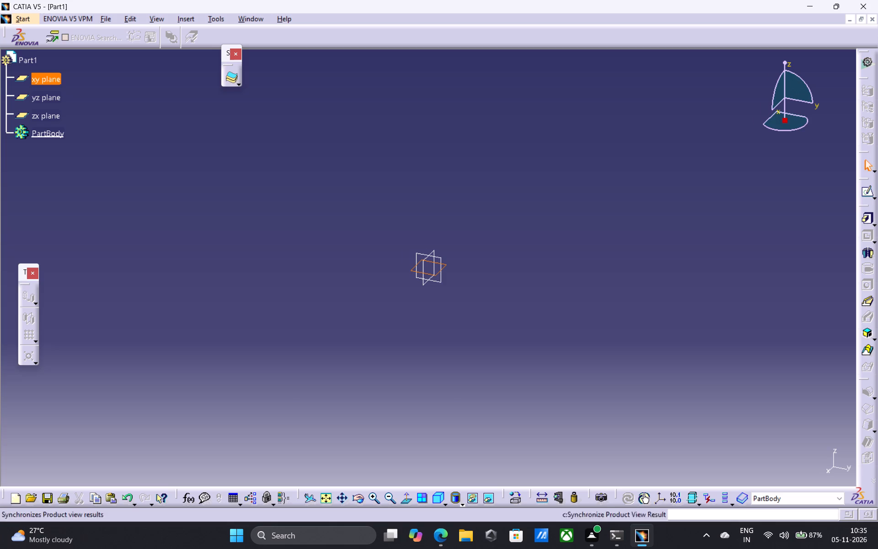
click(864, 190)
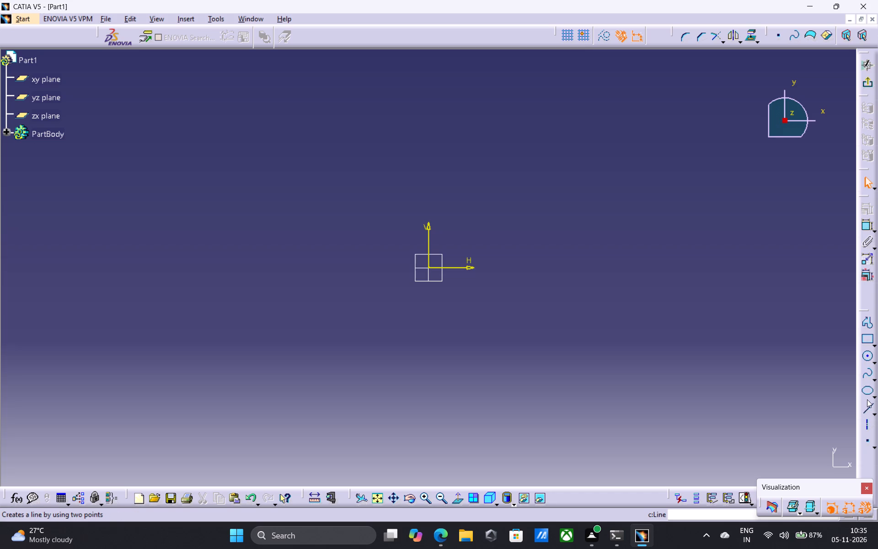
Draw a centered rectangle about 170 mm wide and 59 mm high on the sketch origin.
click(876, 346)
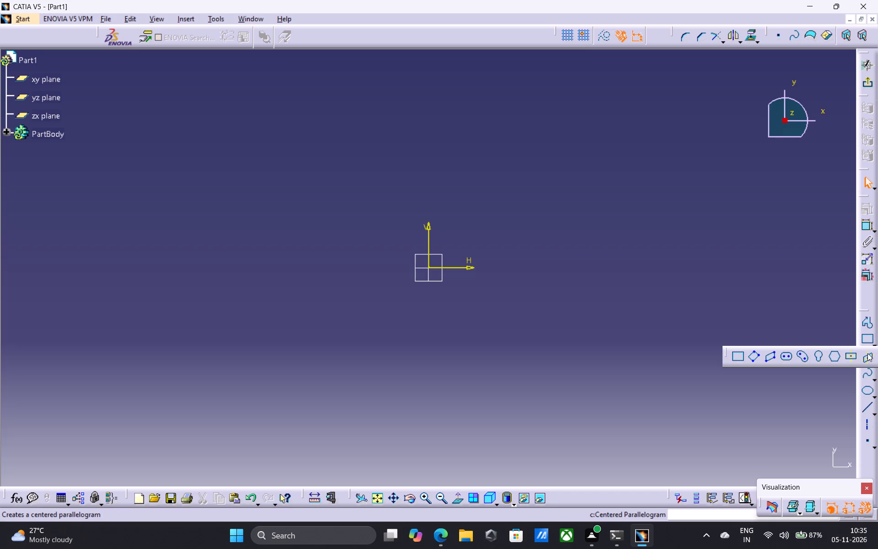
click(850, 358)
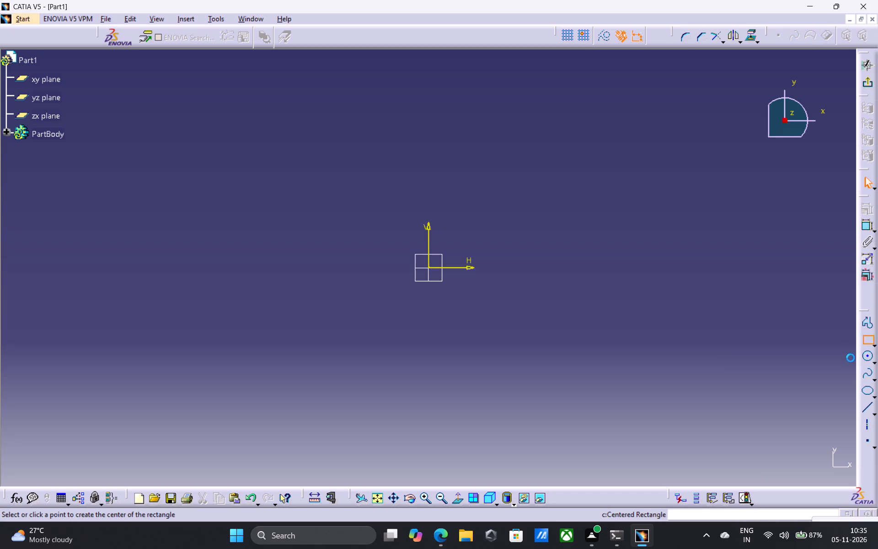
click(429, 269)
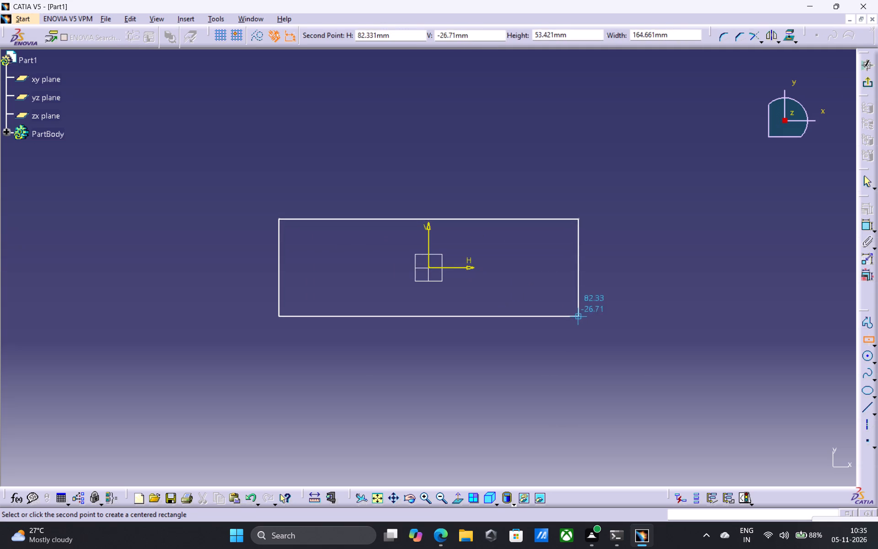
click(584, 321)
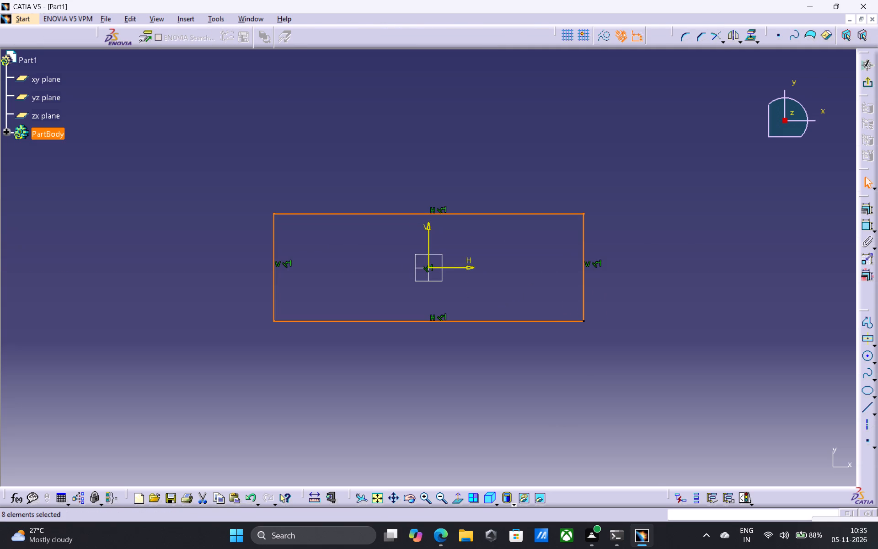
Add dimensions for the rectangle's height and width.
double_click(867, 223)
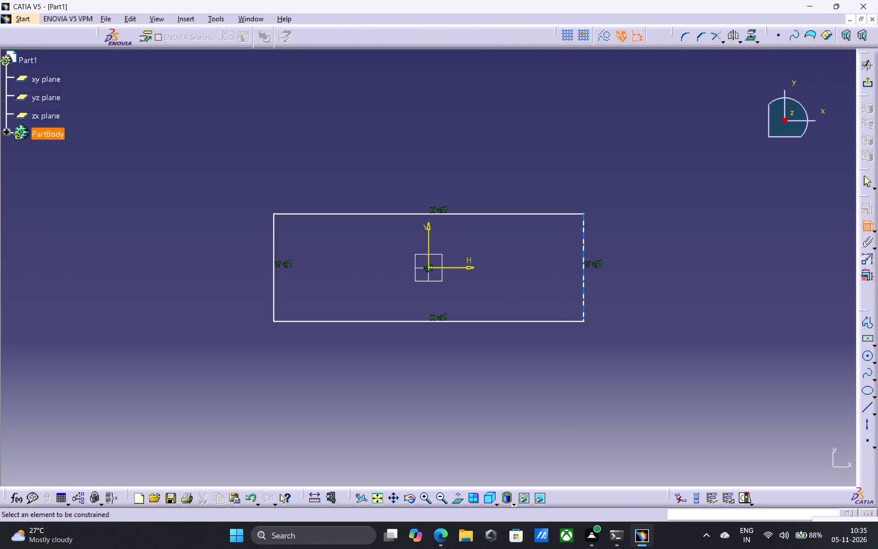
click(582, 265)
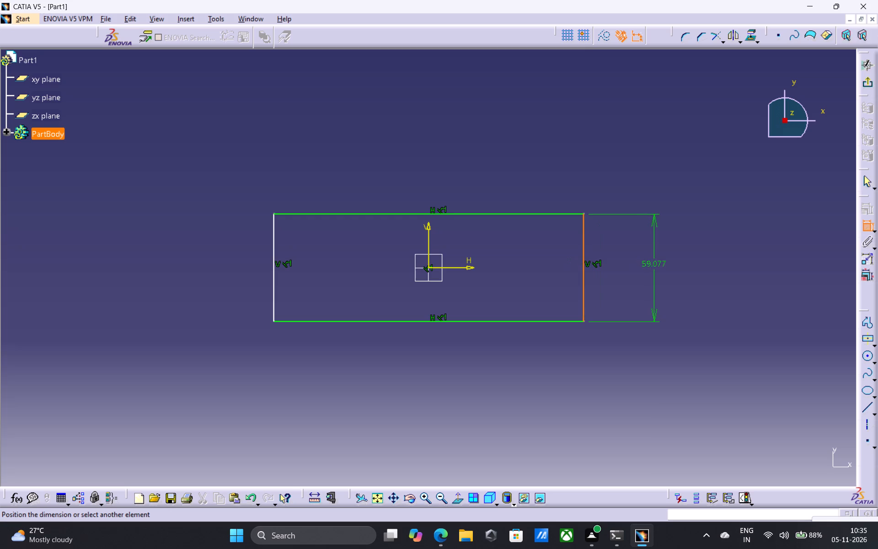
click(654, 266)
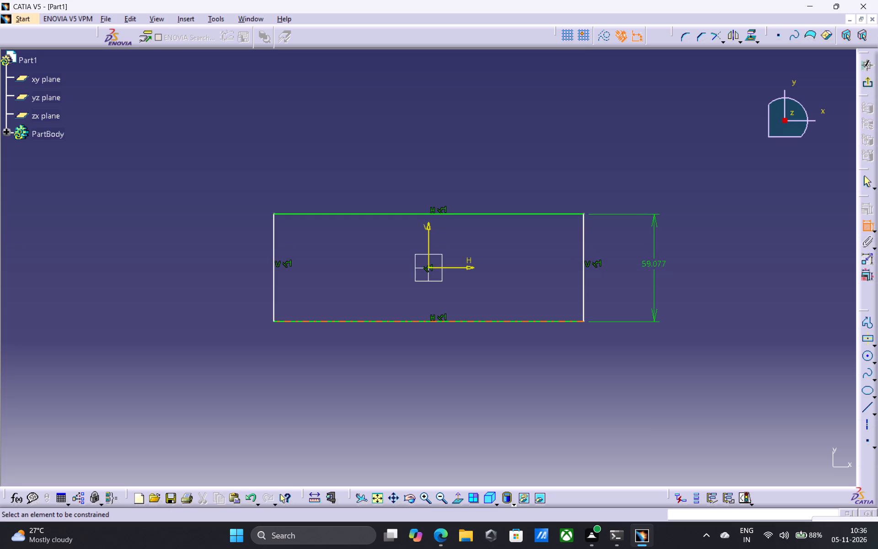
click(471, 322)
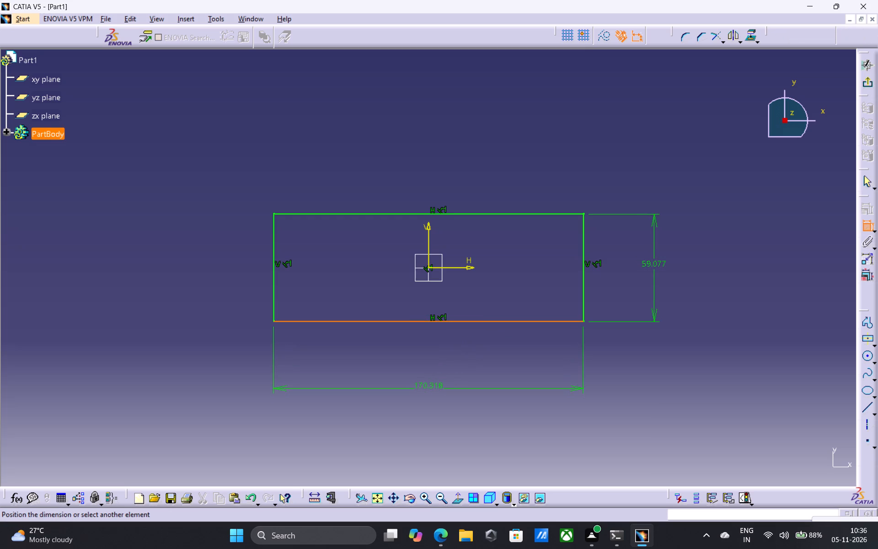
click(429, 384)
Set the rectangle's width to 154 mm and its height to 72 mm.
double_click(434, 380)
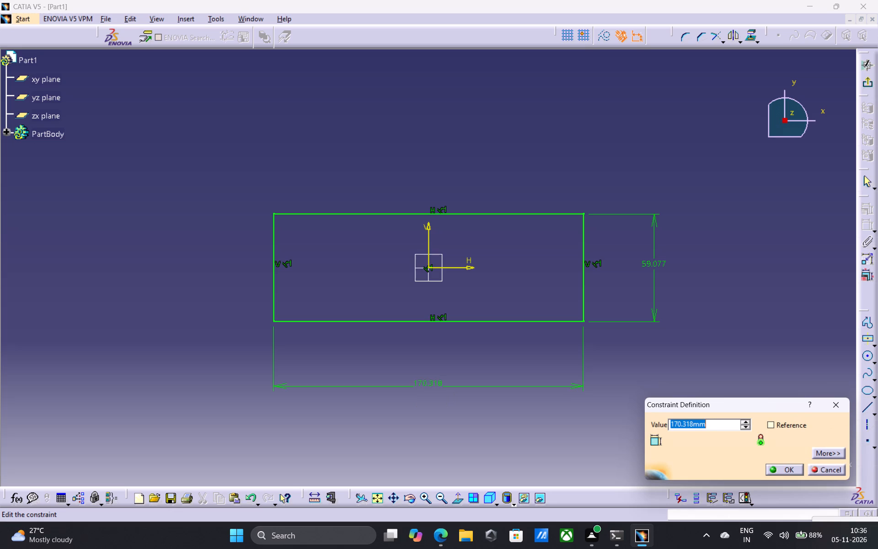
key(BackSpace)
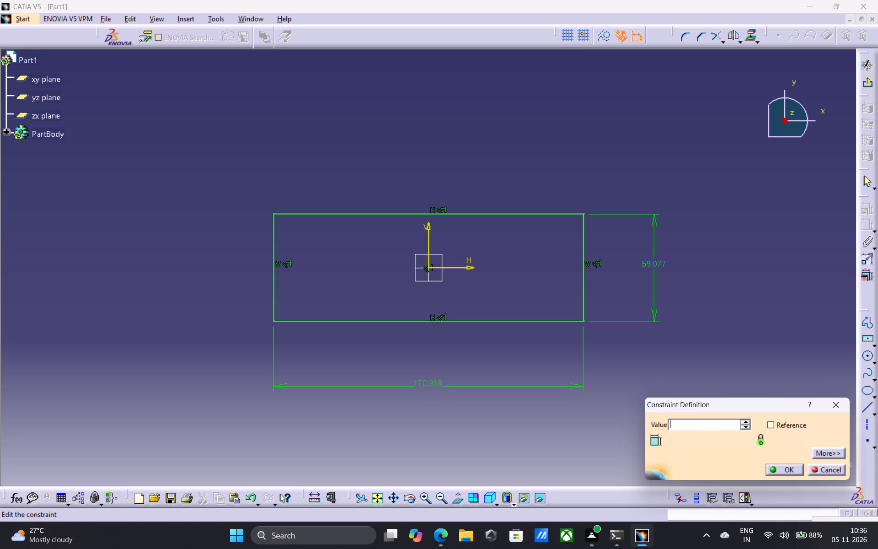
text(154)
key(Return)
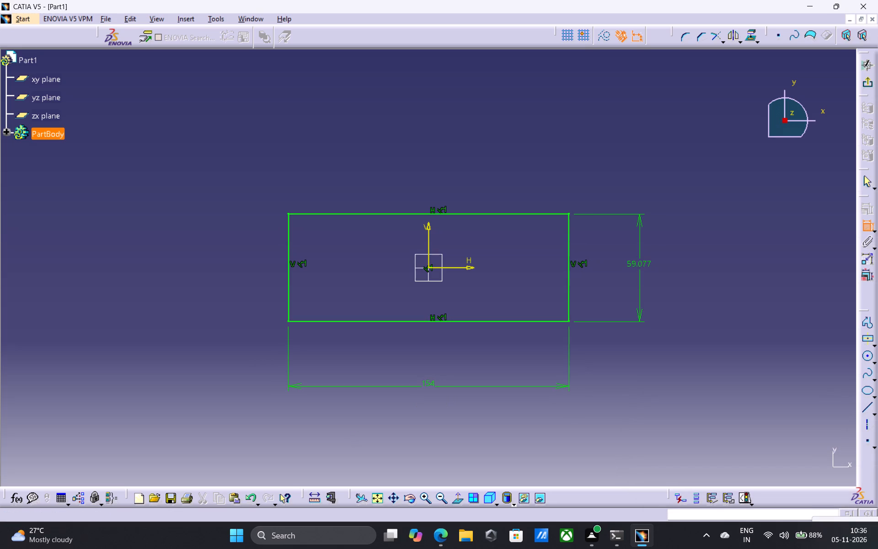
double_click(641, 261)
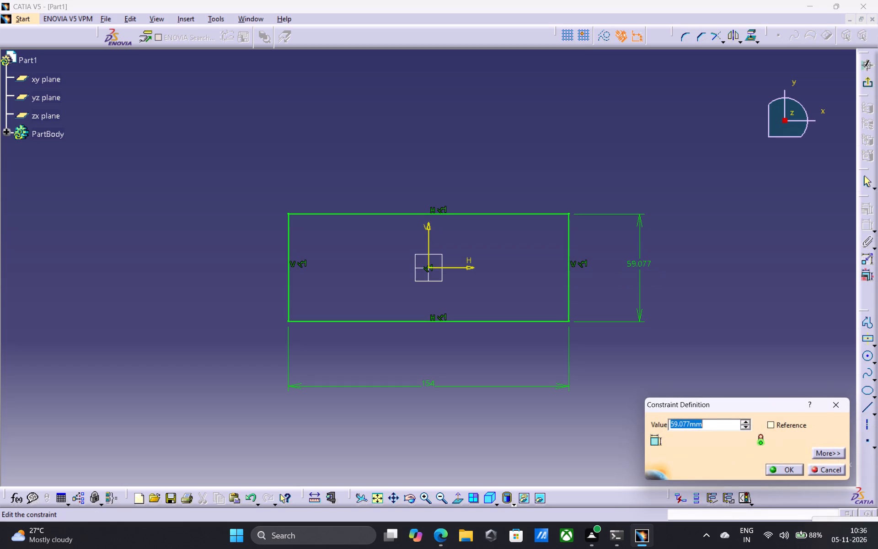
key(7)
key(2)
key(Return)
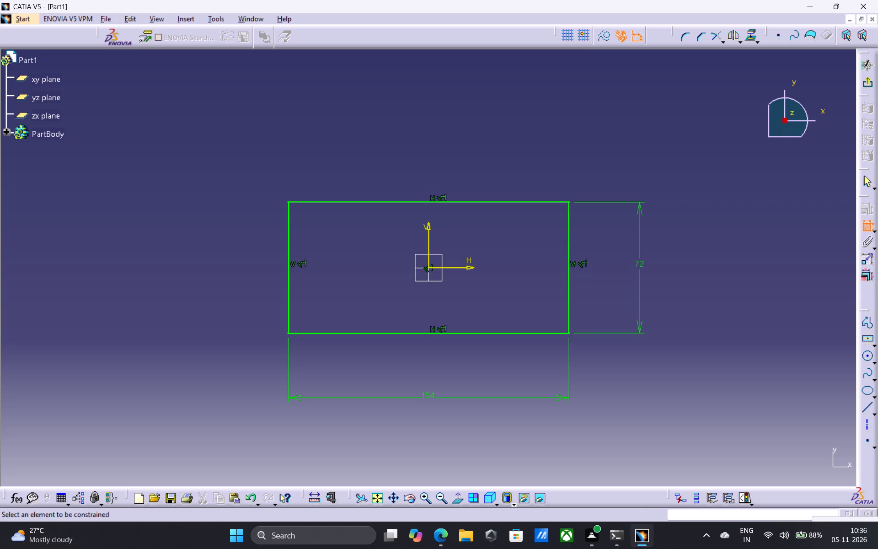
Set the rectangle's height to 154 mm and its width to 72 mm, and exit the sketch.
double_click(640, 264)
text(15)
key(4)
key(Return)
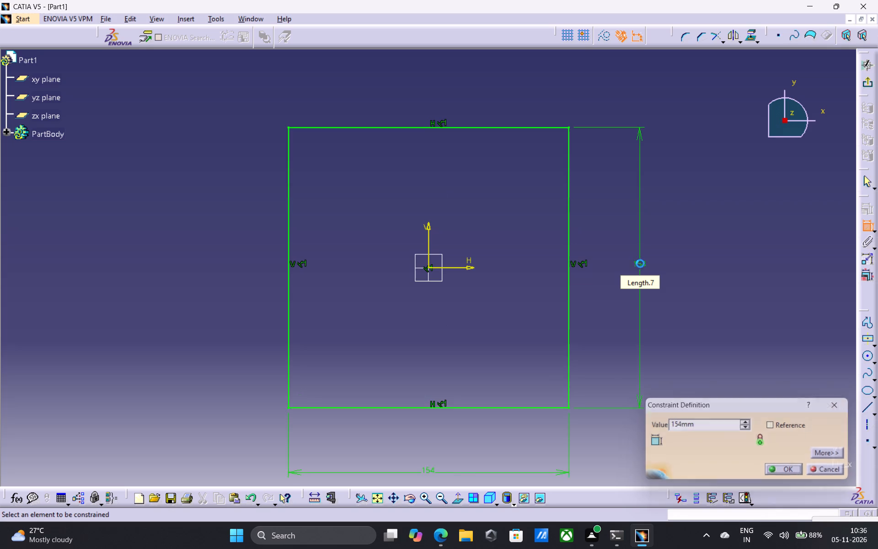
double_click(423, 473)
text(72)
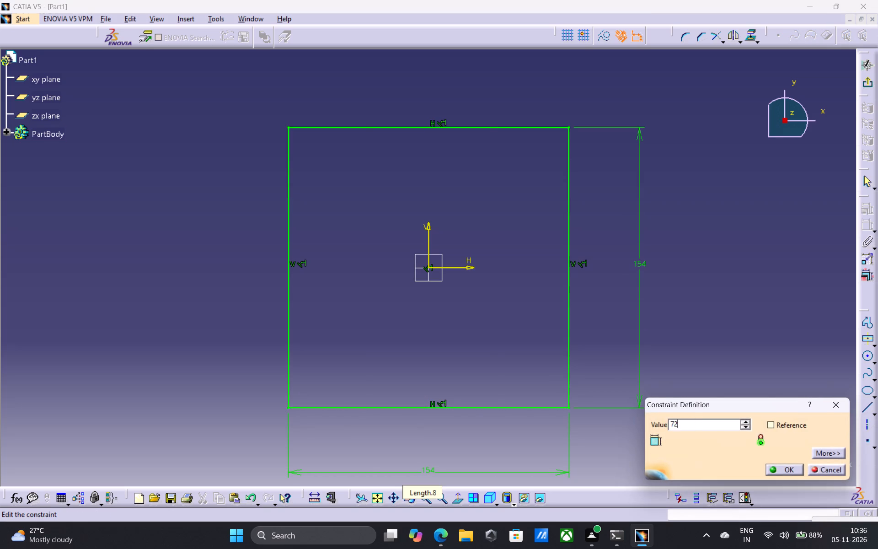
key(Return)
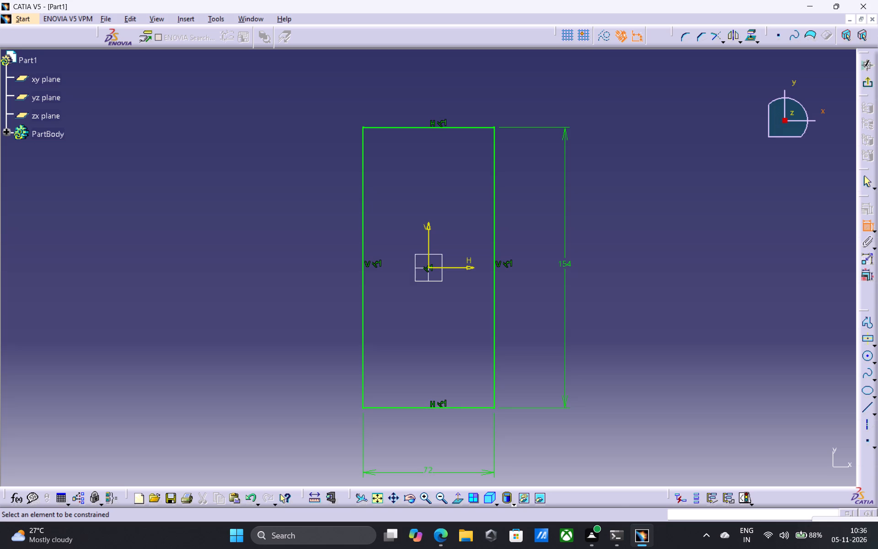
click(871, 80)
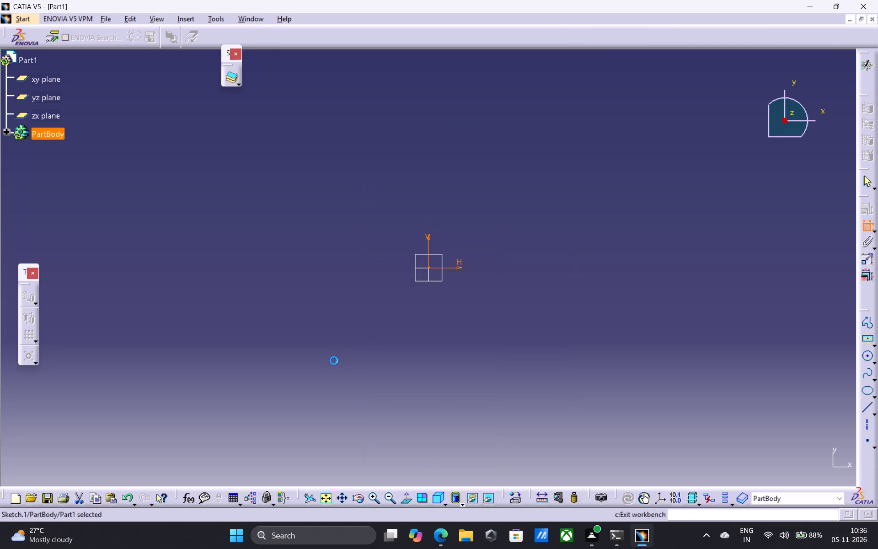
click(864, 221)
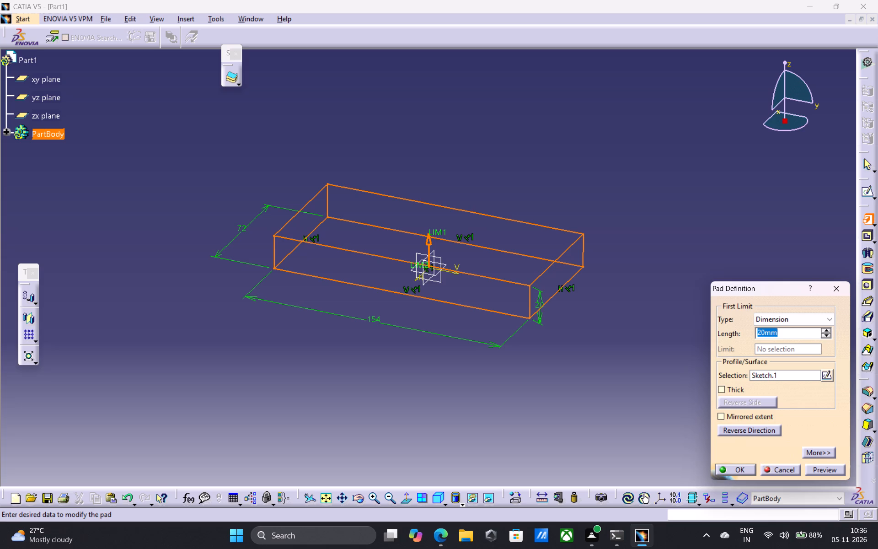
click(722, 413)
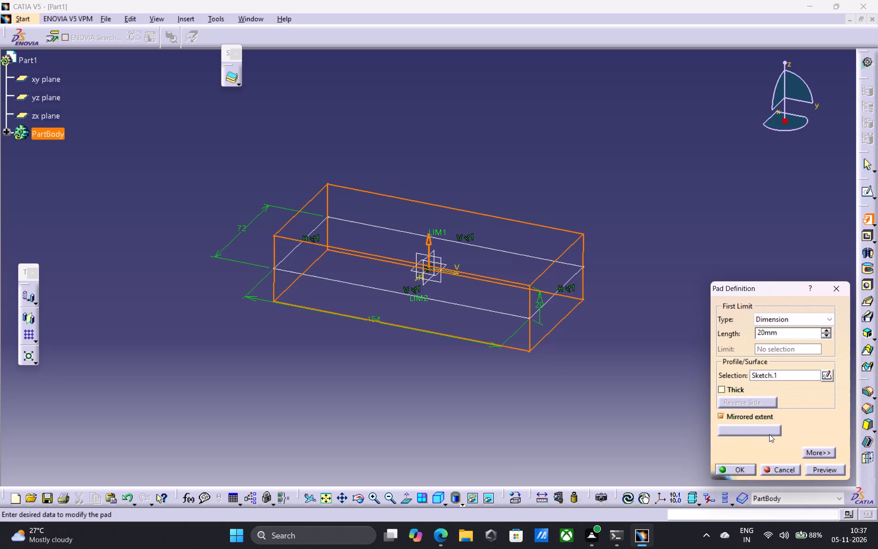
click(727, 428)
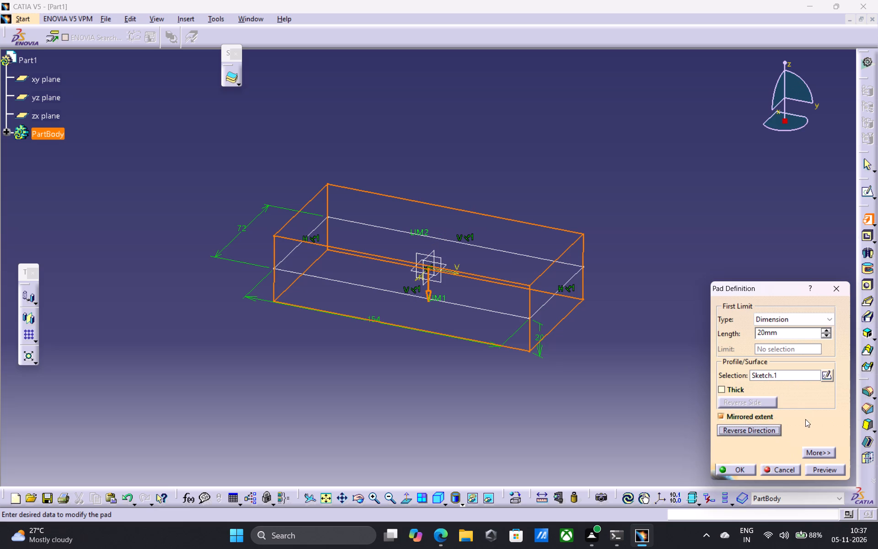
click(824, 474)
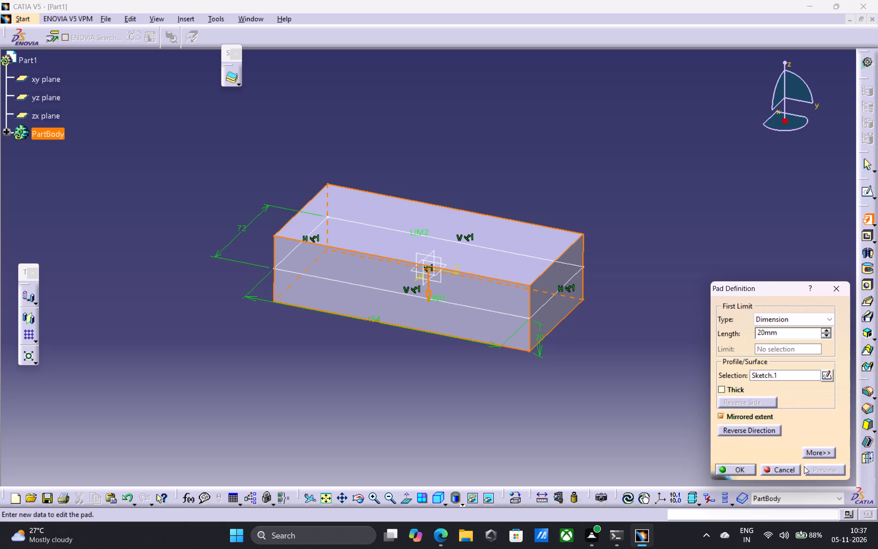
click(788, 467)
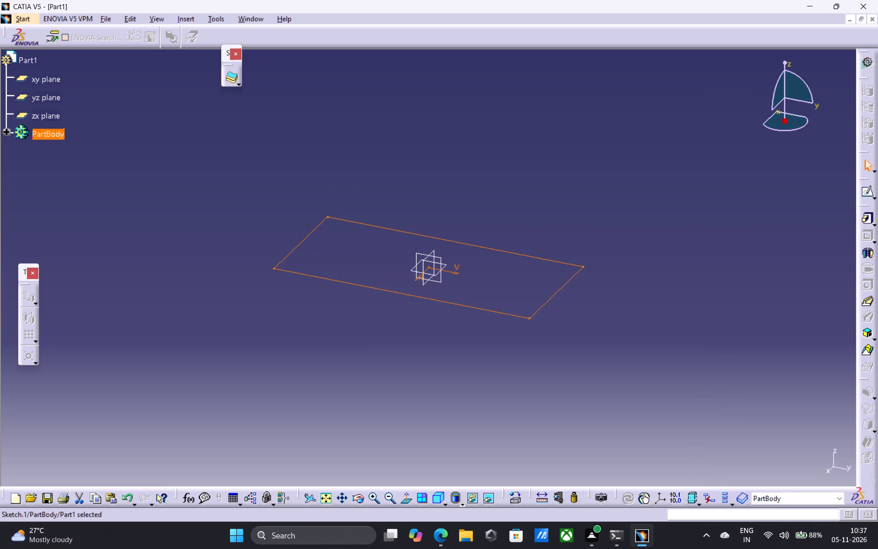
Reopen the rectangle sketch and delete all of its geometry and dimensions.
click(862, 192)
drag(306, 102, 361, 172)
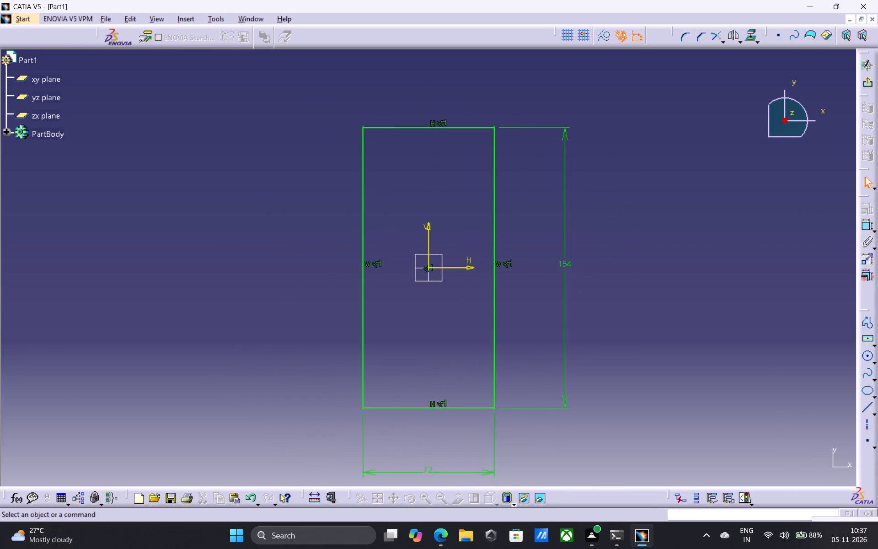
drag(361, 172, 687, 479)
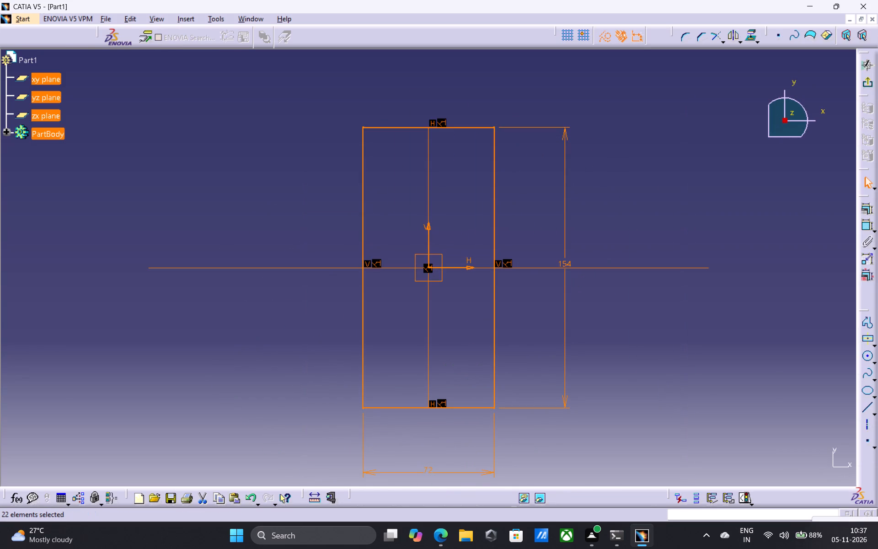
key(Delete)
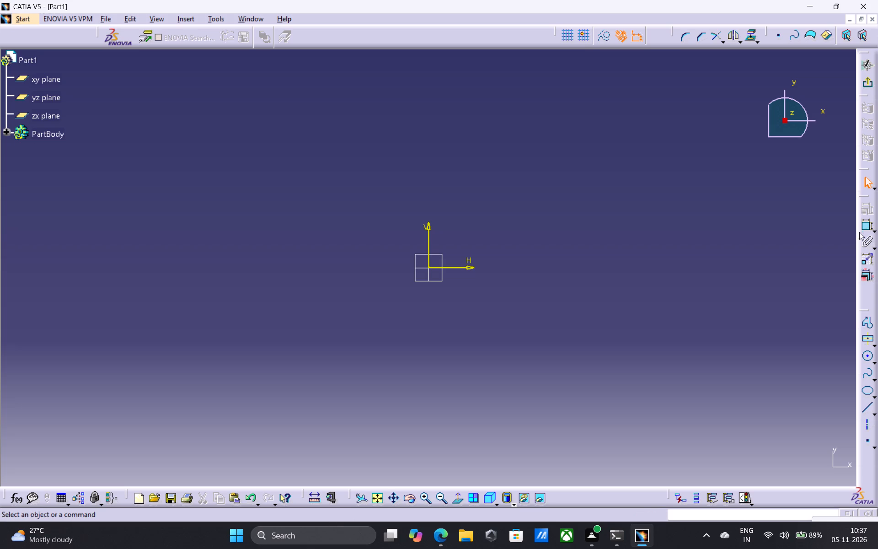
Draw a new horizontally elongated centered rectangle on the sketch origin.
click(866, 339)
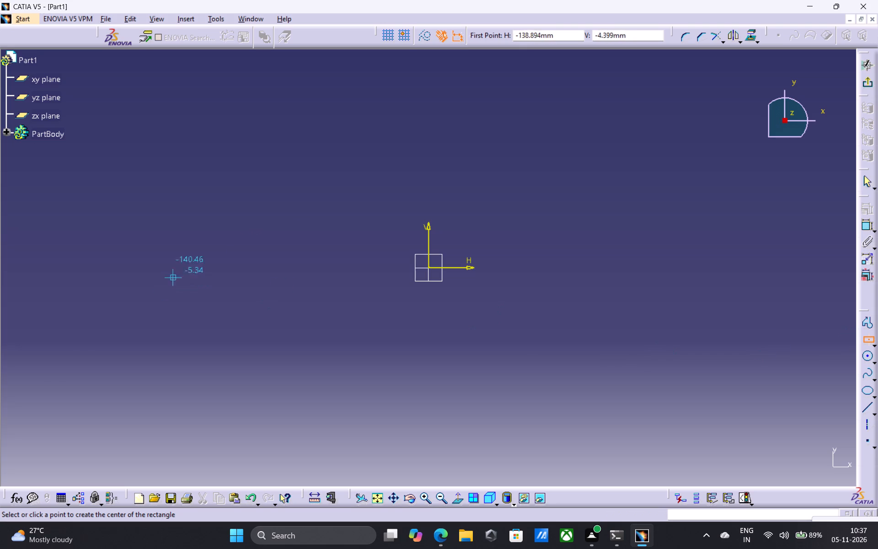
click(431, 269)
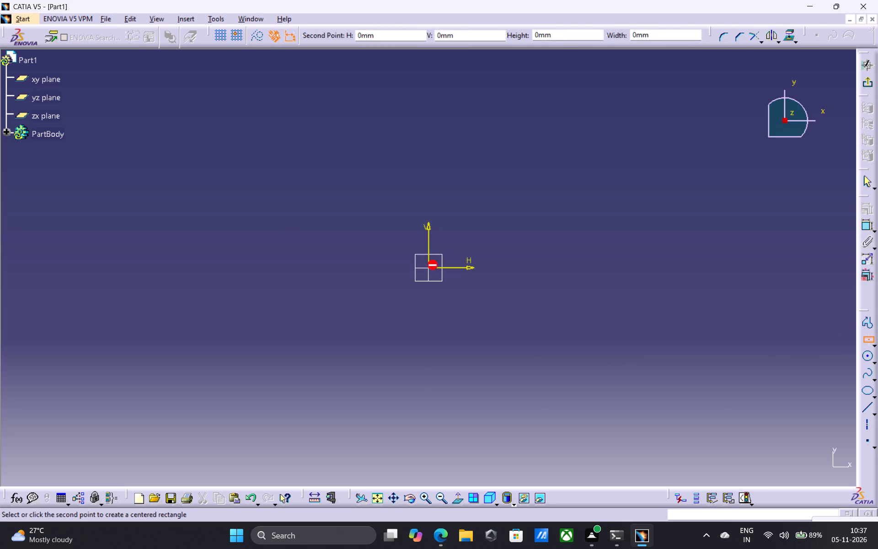
click(617, 323)
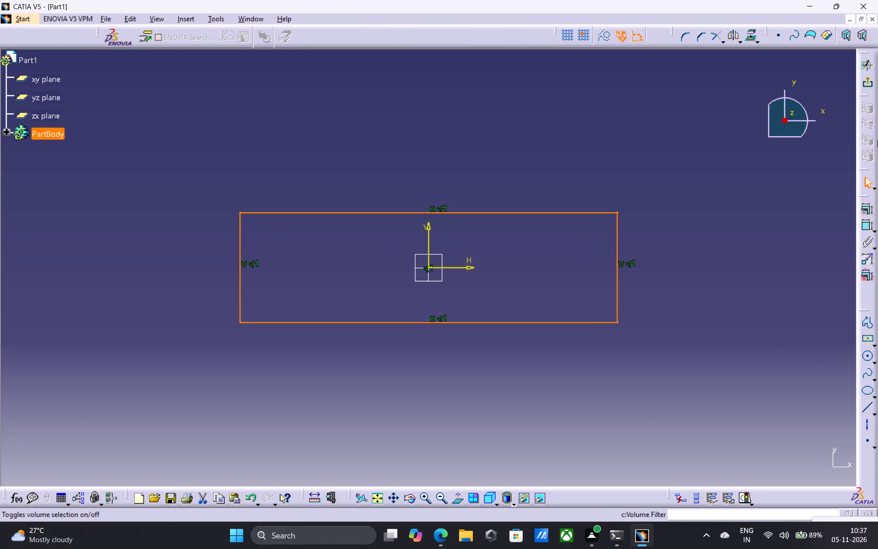
Dimension the rectangle's height along its right edge and its width along its bottom edge.
click(871, 227)
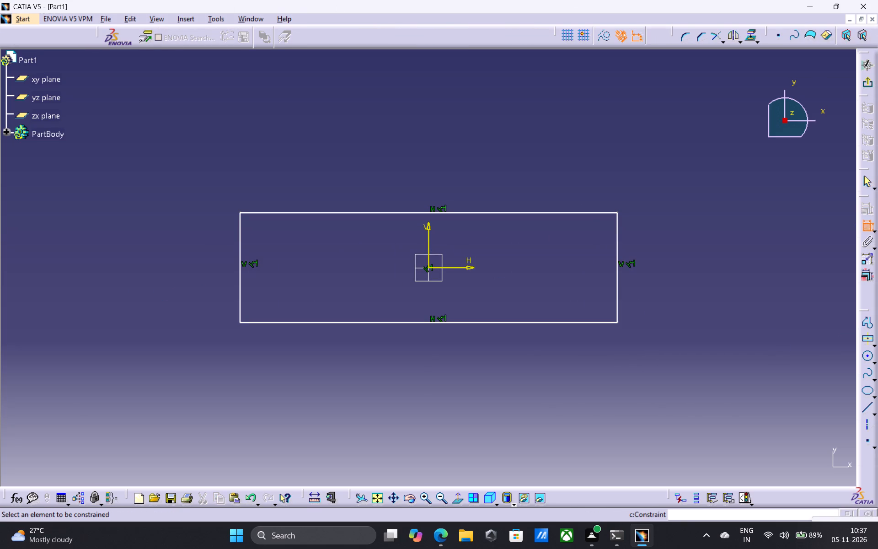
click(616, 253)
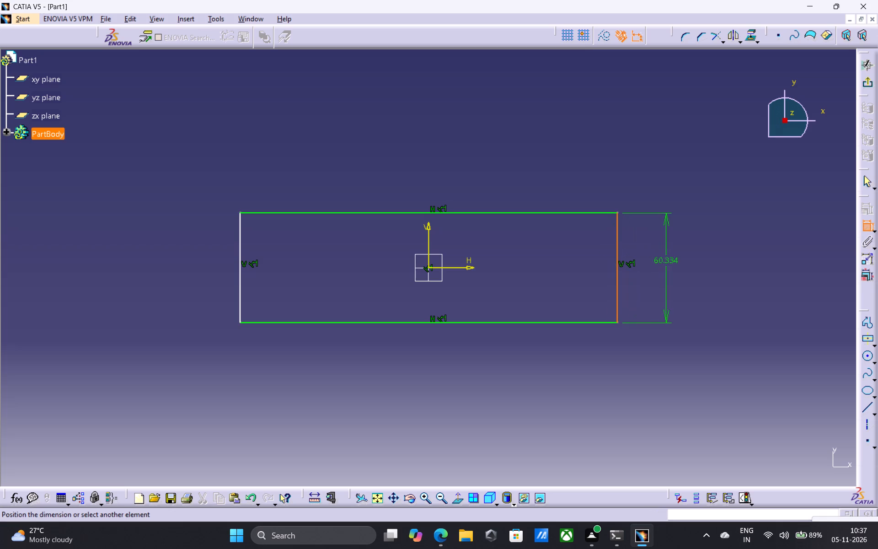
click(670, 264)
click(864, 228)
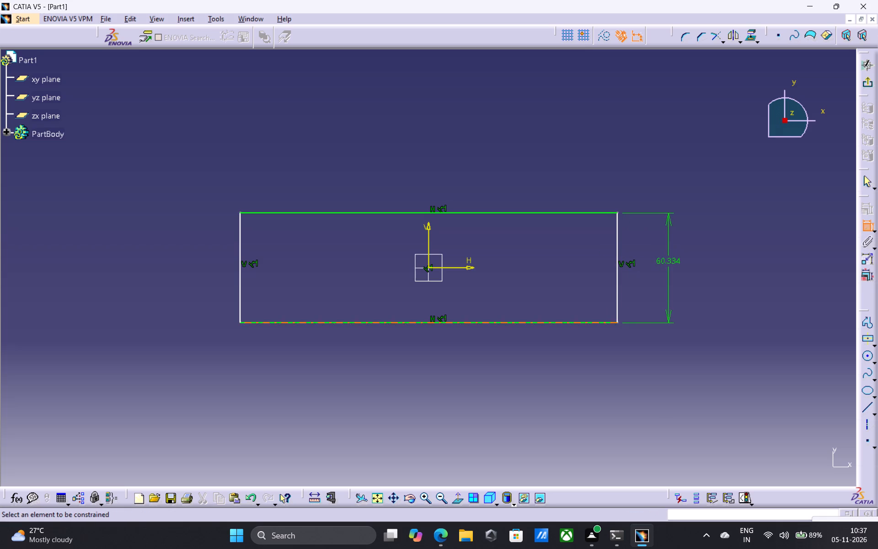
click(428, 323)
click(428, 375)
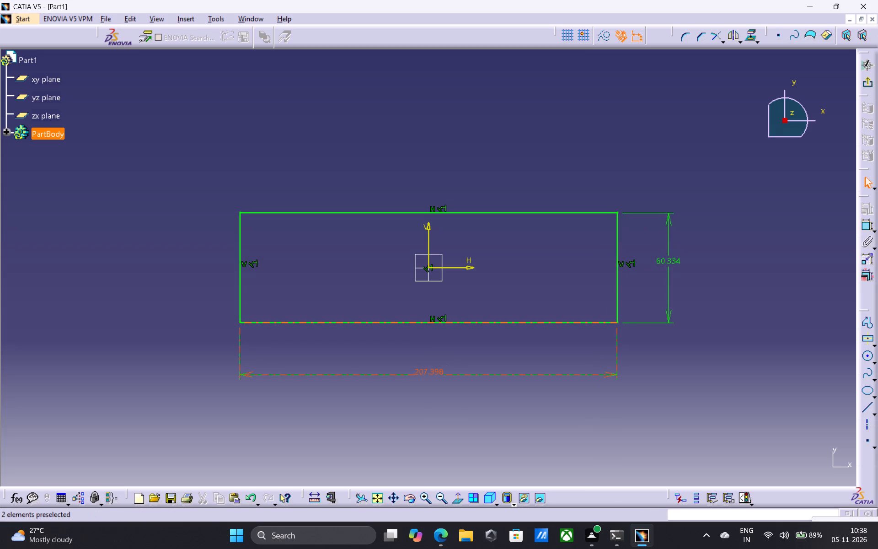
Set the rectangle's width to 154 mm and its height to 20 mm.
double_click(438, 374)
text(154)
key(Return)
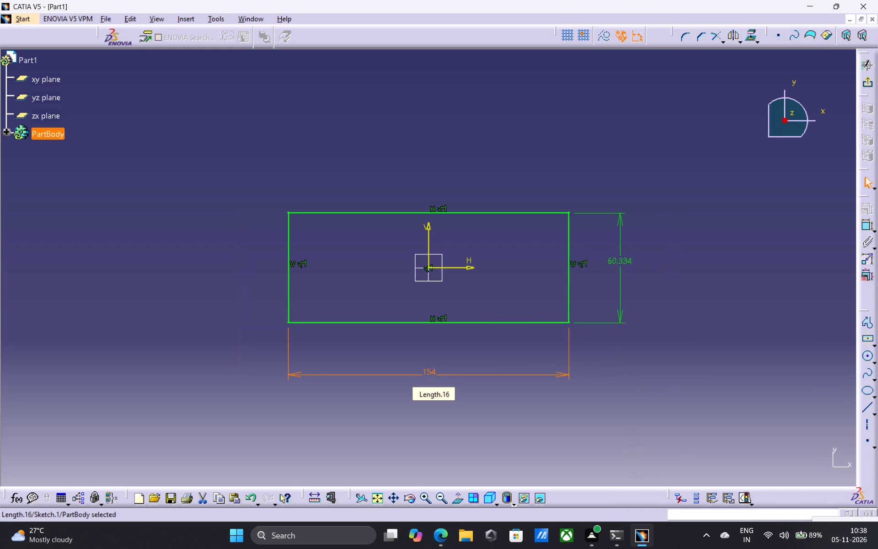
double_click(624, 263)
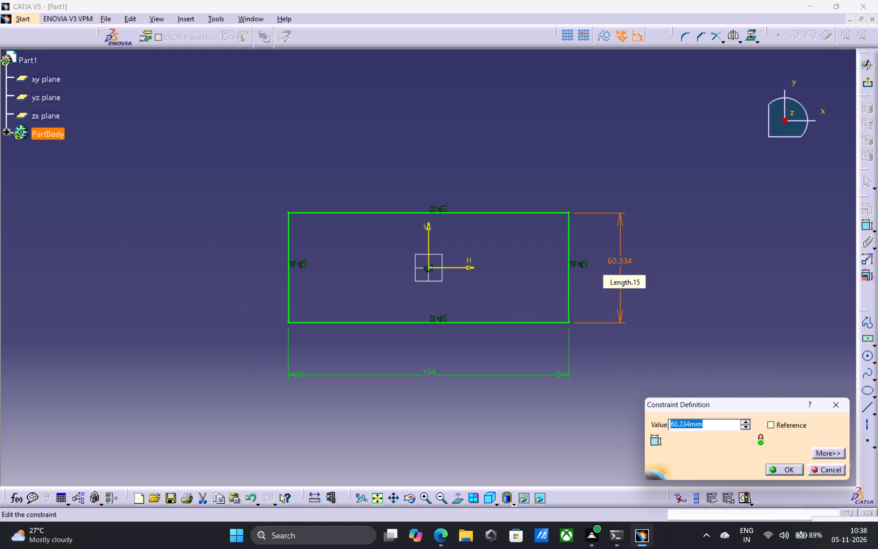
text(20)
key(Return)
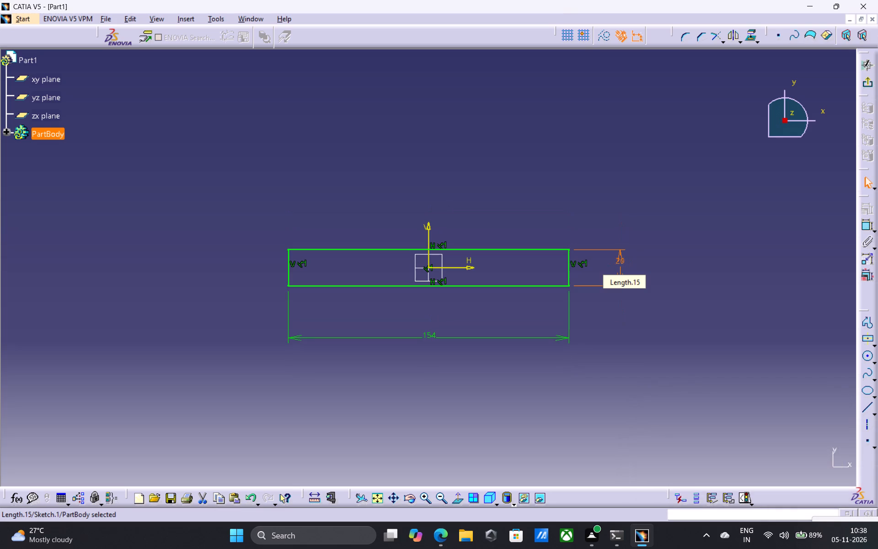
Sketch two concentric circles of about 20 mm and 26 mm radius, centred on the horizontal axis about 33 mm right of the origin.
click(375, 503)
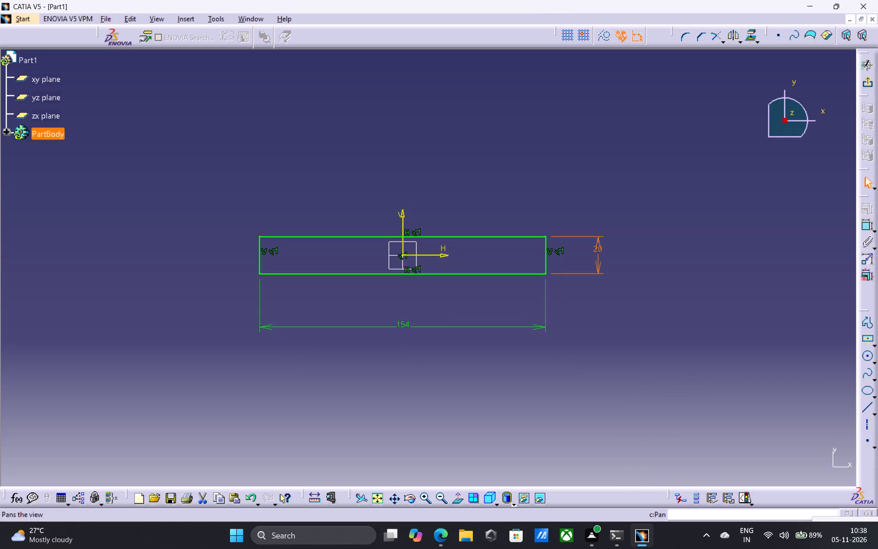
click(870, 355)
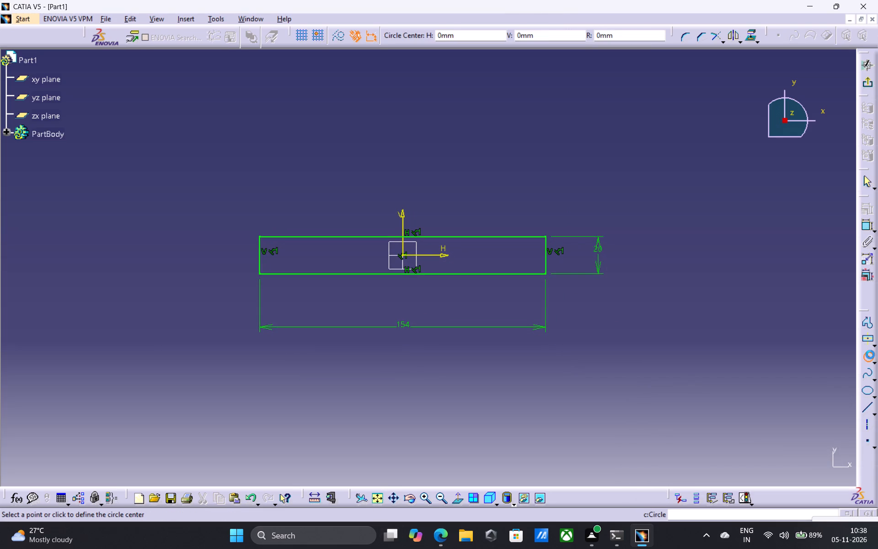
click(464, 253)
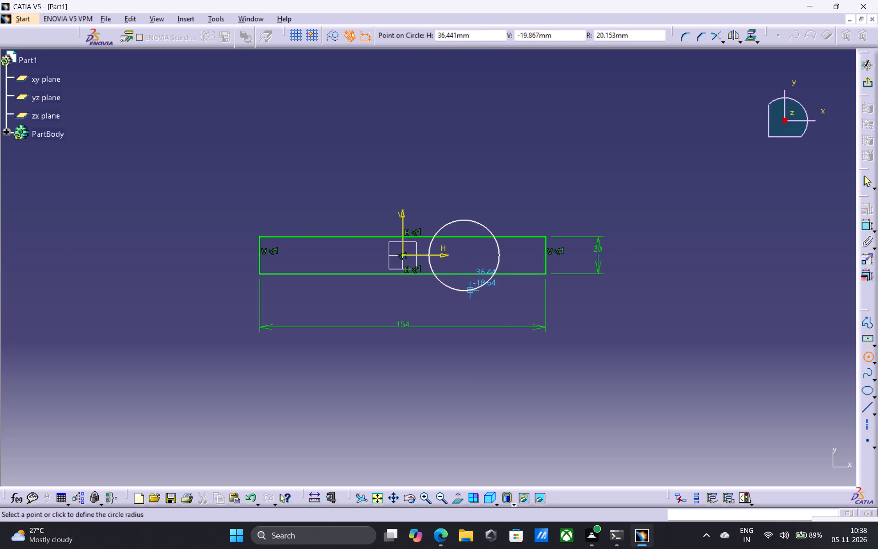
click(471, 292)
click(868, 355)
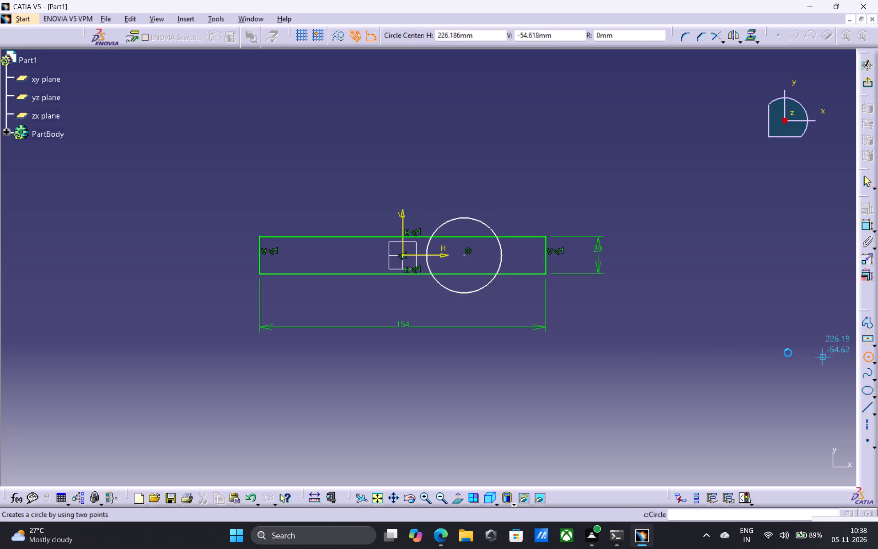
click(464, 254)
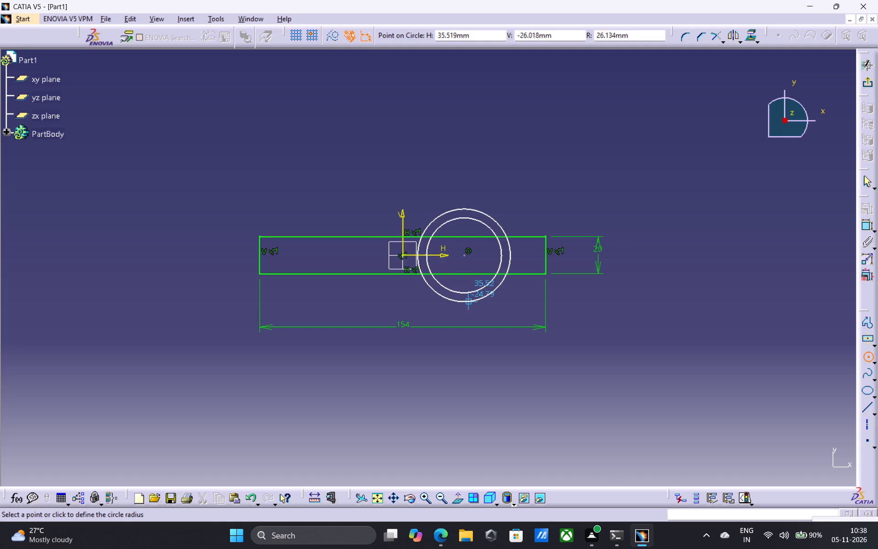
click(468, 305)
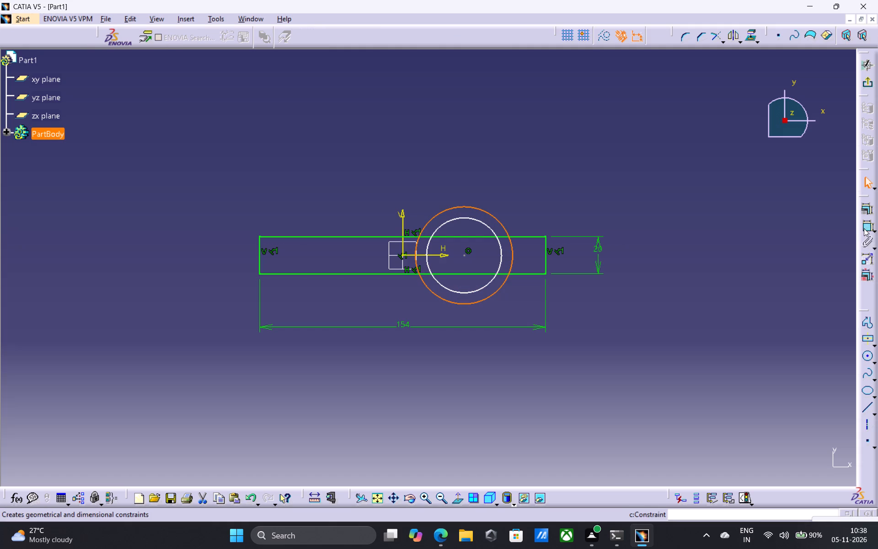
Add diameter dimensions to the outer and inner circles.
double_click(864, 228)
click(460, 156)
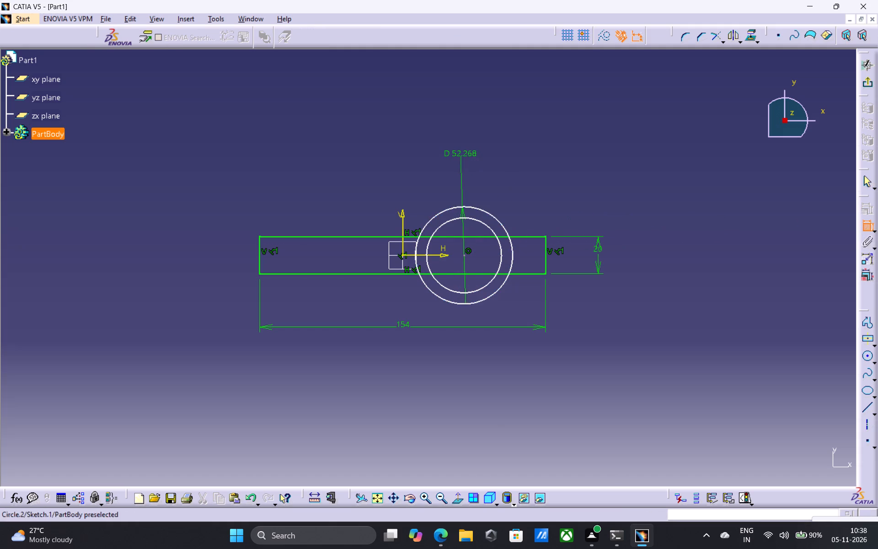
click(479, 220)
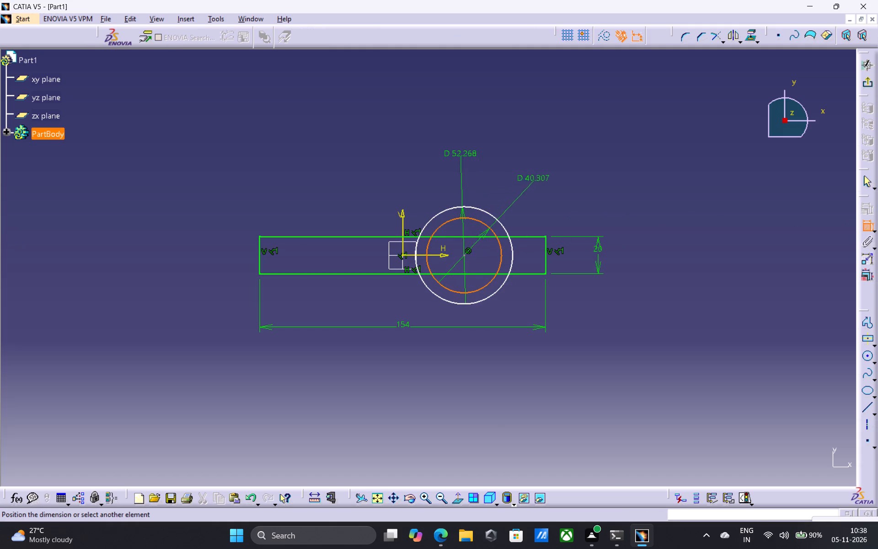
click(543, 164)
Change the inner circle's dimension from diameter to radius and set it to 18 mm.
double_click(549, 161)
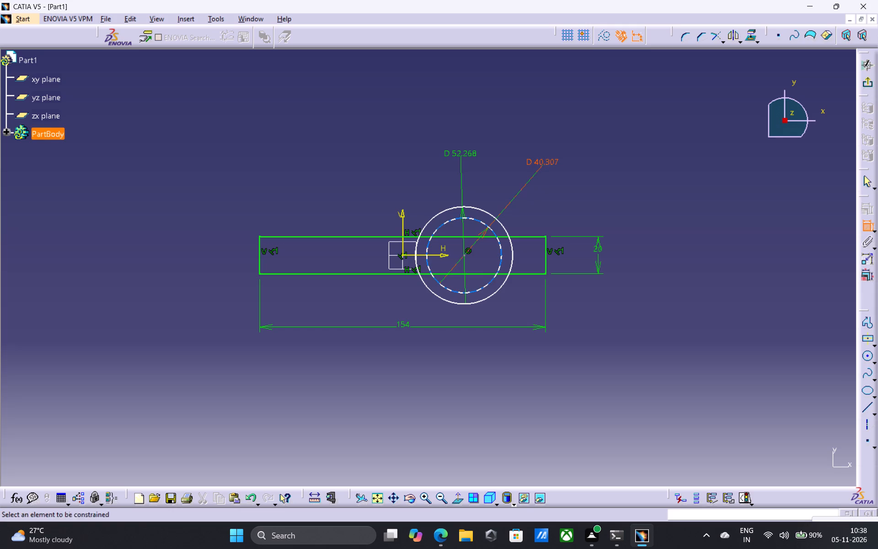
click(741, 439)
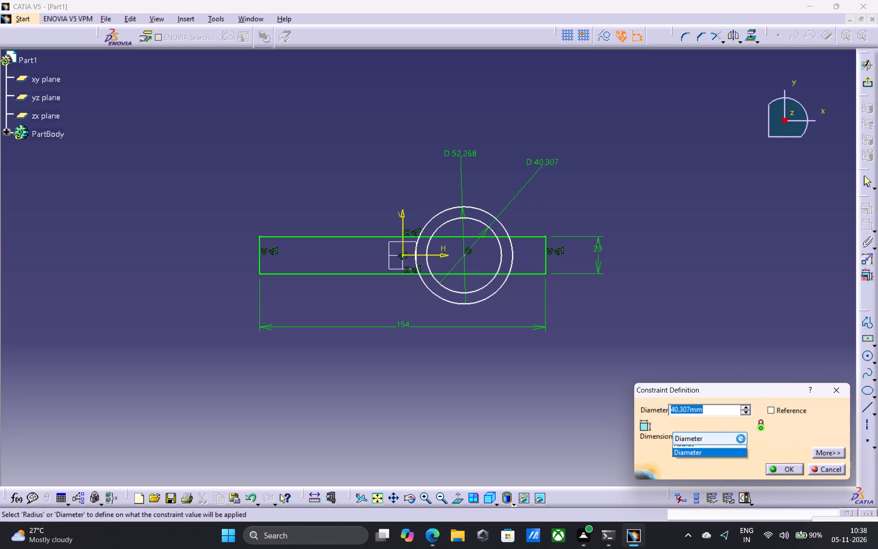
click(717, 450)
click(702, 406)
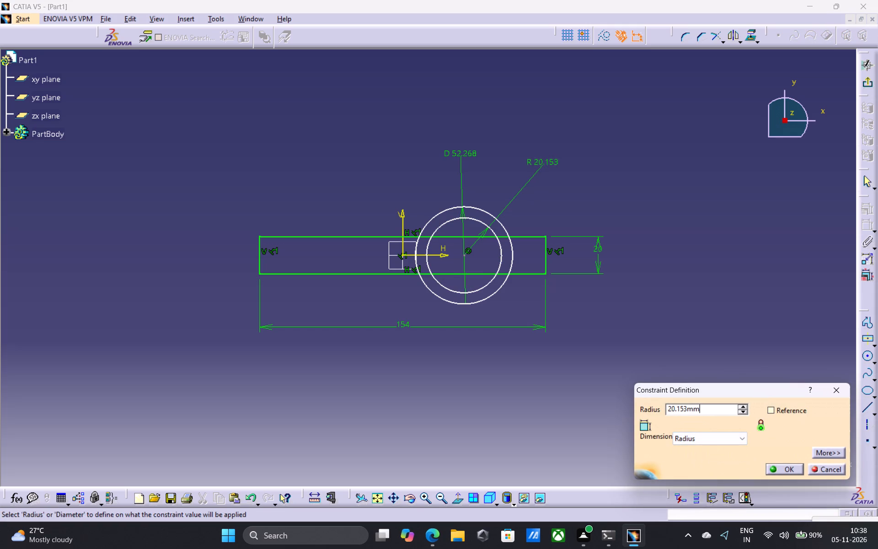
key(BackSpace)
key(BackSpace)
key(BackSpace)
key(BackSpace)
key(BackSpace)
key(BackSpace)
key(BackSpace)
key(BackSpace)
key(BackSpace)
key(BackSpace)
key(BackSpace)
key(BackSpace)
key(BackSpace)
key(BackSpace)
key(BackSpace)
key(BackSpace)
key(BackSpace)
key(BackSpace)
key(BackSpace)
key(BackSpace)
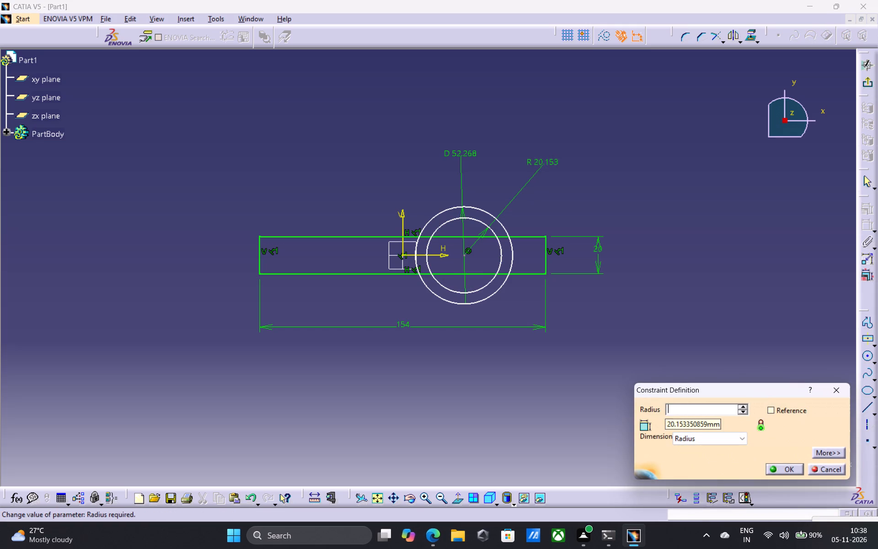
text(18)
key(Return)
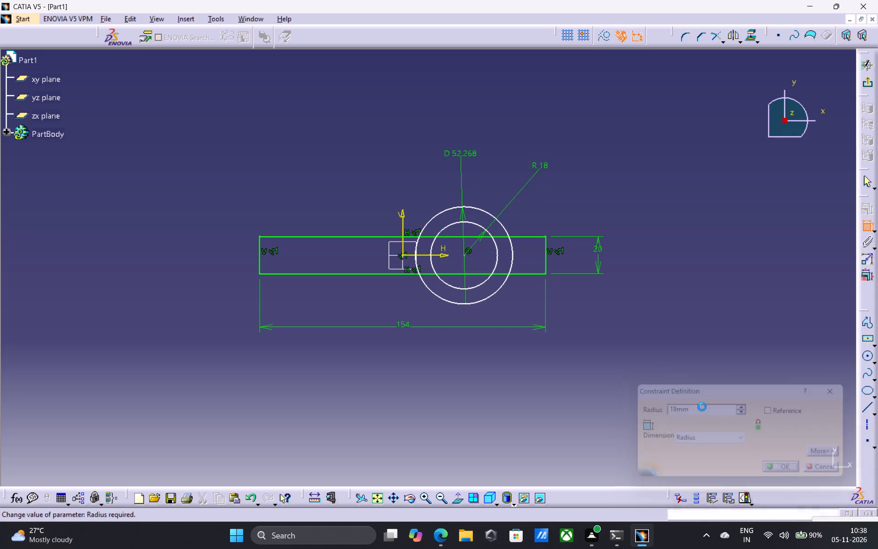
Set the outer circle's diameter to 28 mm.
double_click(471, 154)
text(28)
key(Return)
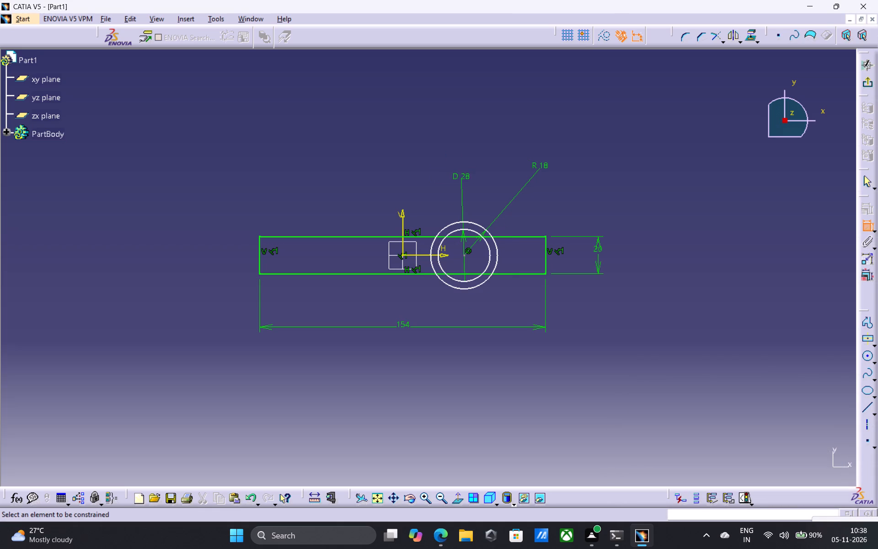
Change the outer circle's dimension from diameter to radius and set it to 28 mm.
double_click(459, 178)
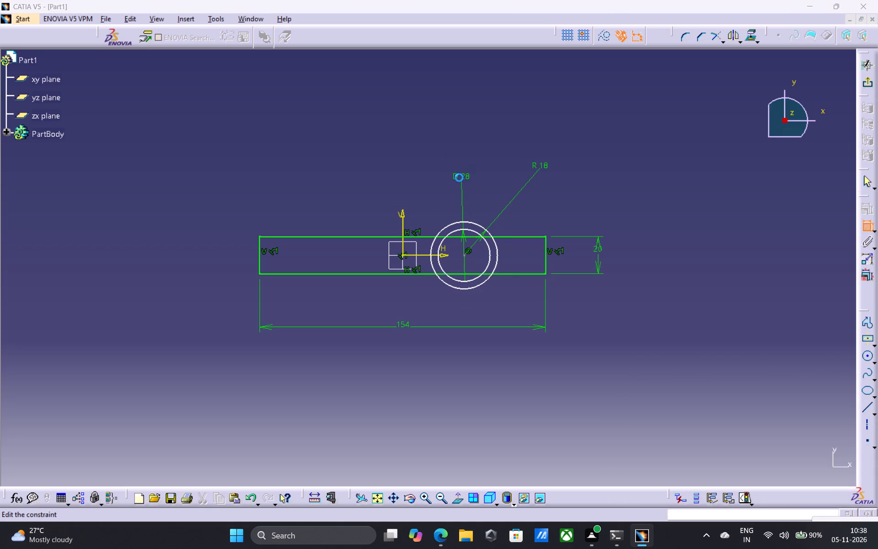
click(739, 441)
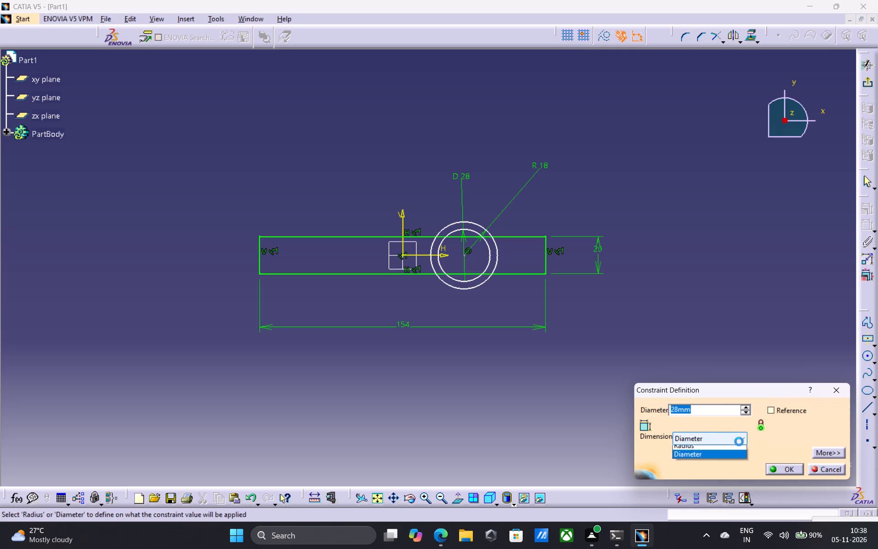
click(711, 451)
click(690, 412)
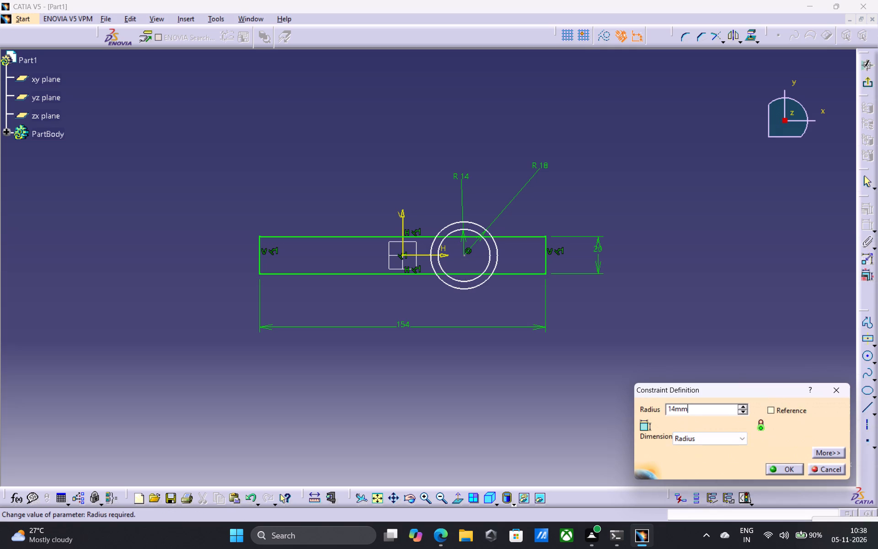
key(Left)
key(Left)
key(BackSpace)
key(BackSpace)
key(BackSpace)
text(28)
key(Return)
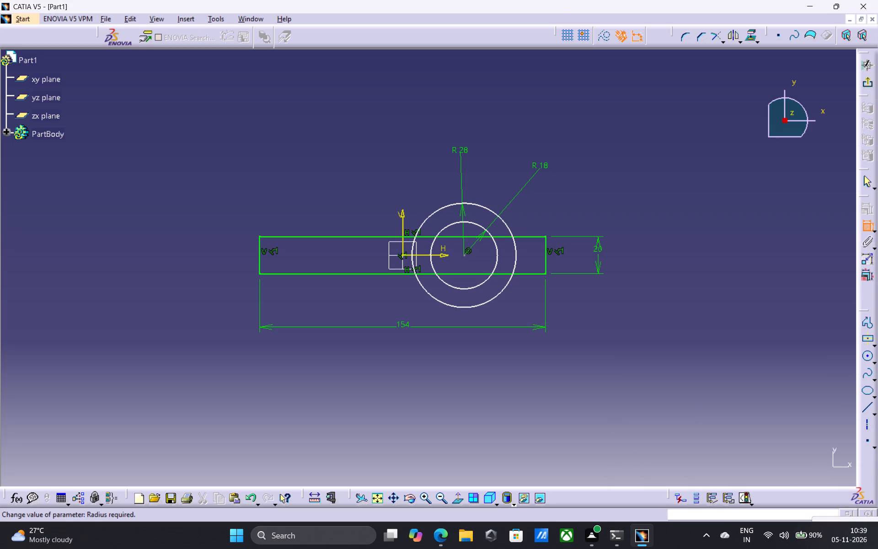
Dimension the horizontal distance from the circles' centre to the rectangle's right edge and set it to 54 mm.
click(867, 410)
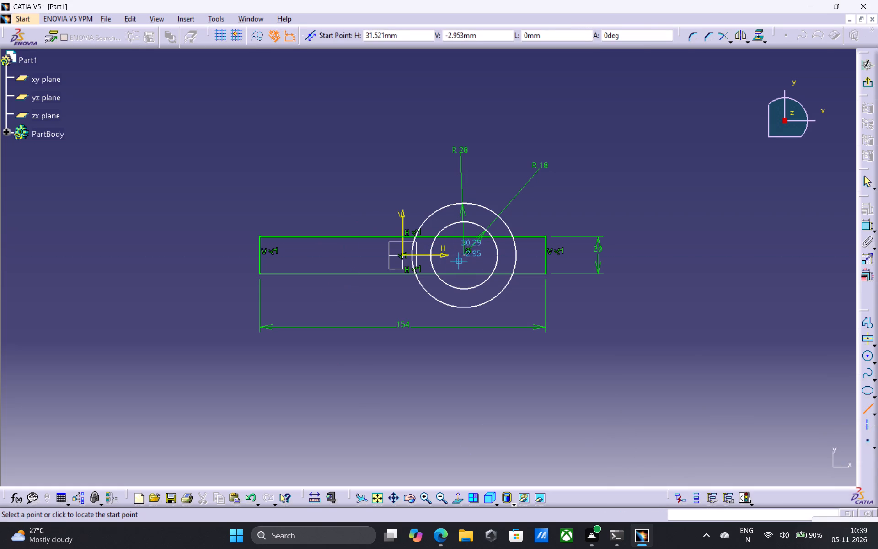
double_click(866, 228)
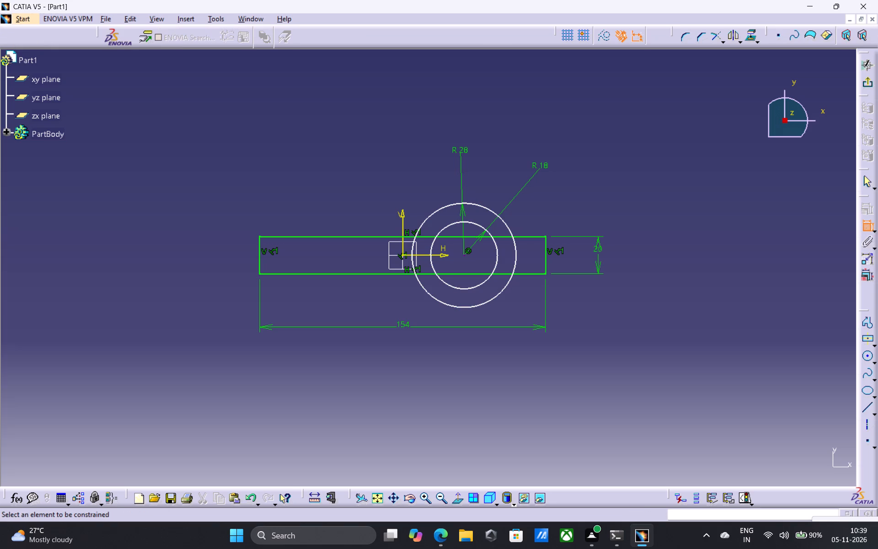
click(464, 256)
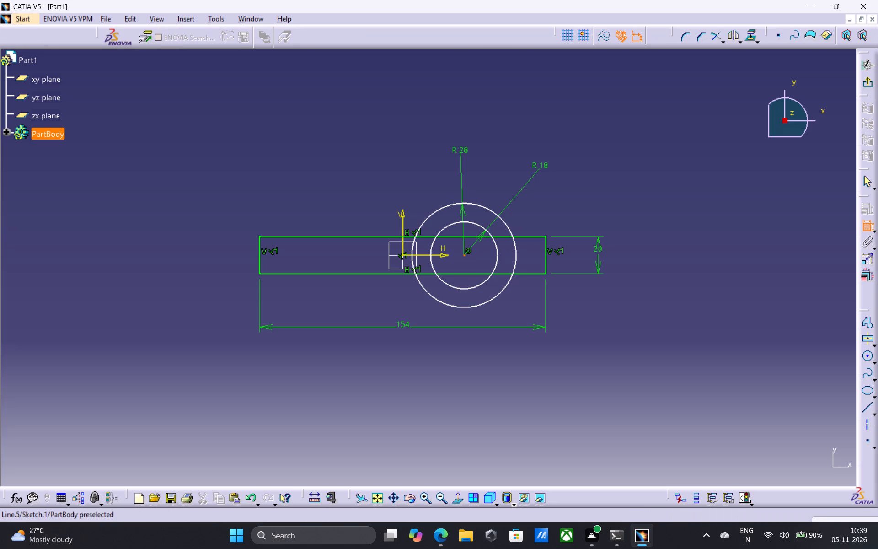
click(546, 257)
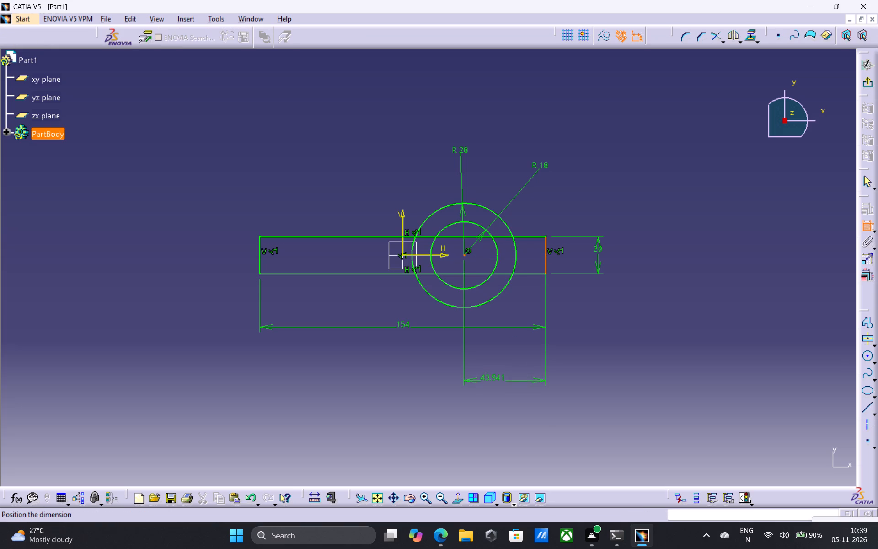
click(503, 382)
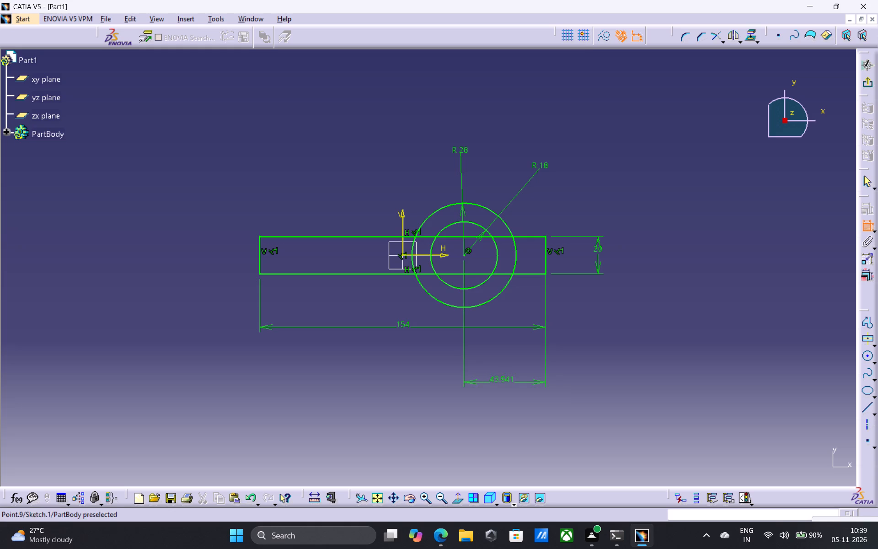
double_click(506, 377)
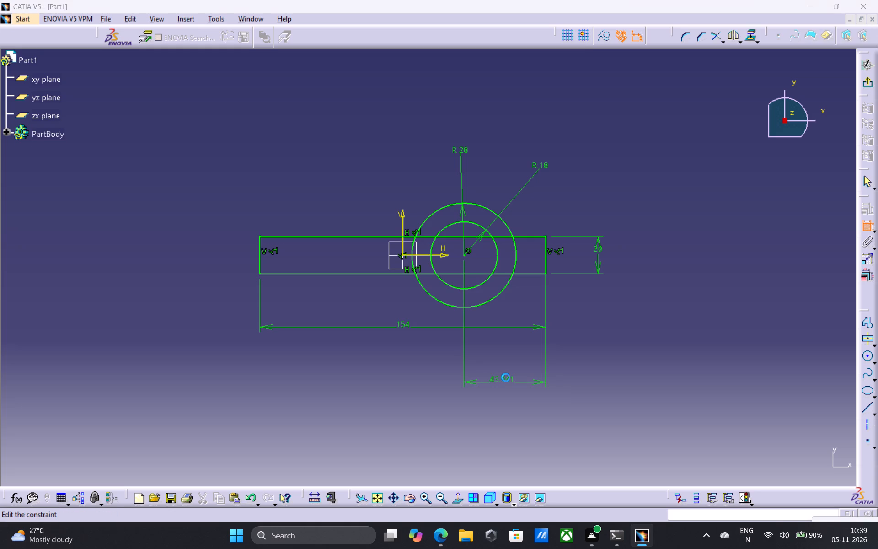
text(54)
key(Return)
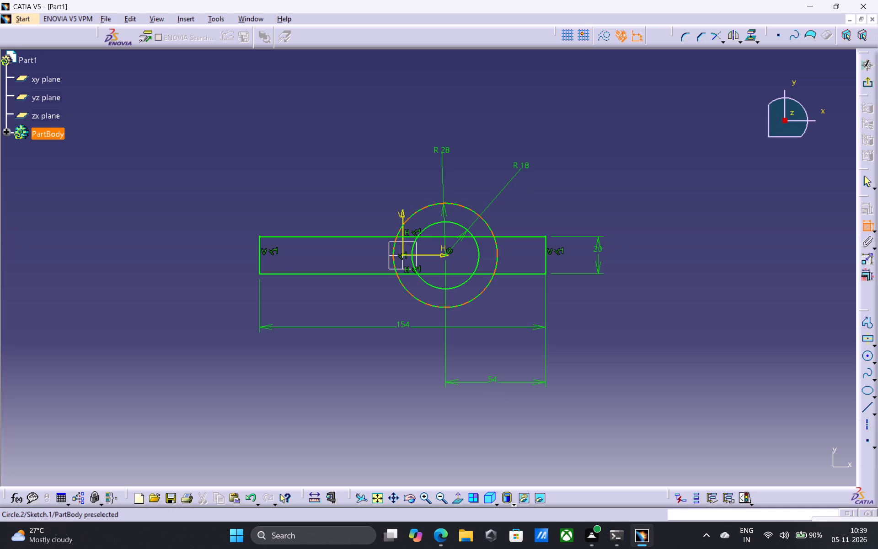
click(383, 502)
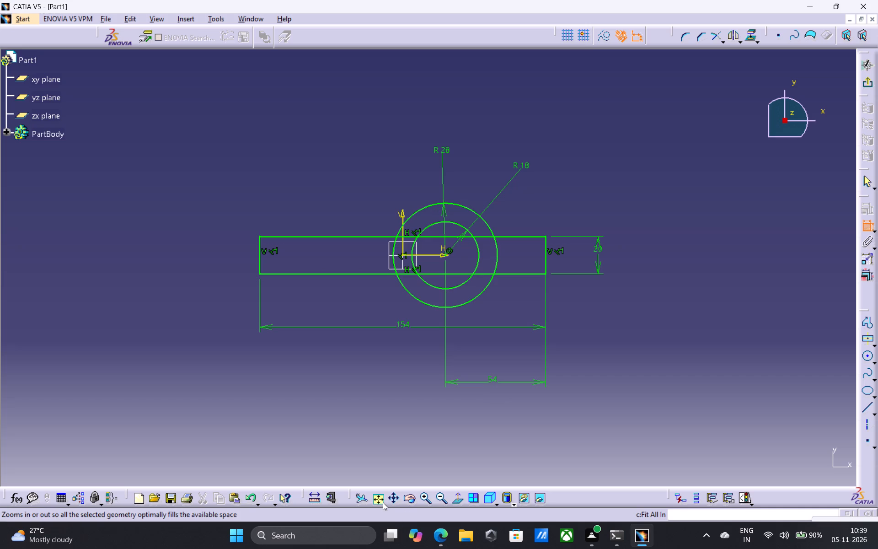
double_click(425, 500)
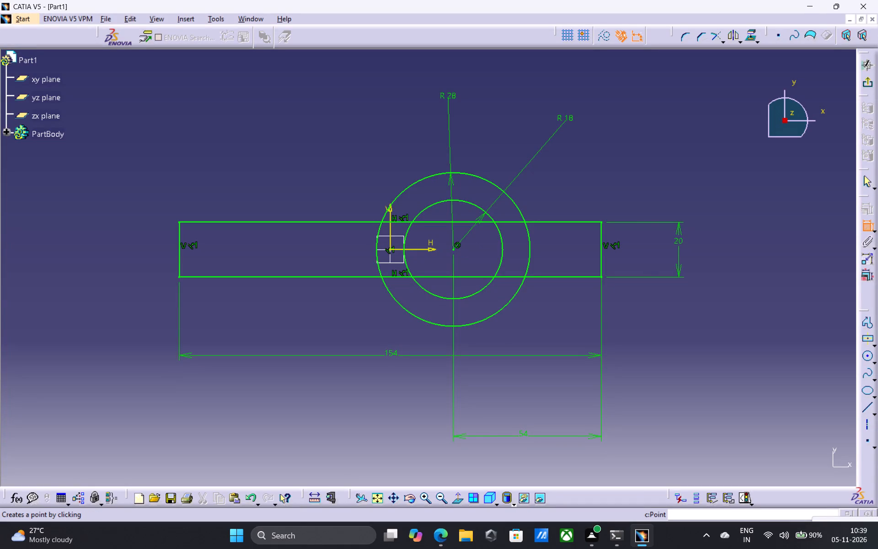
Sketch a horizontal line about 32 mm long leftward from the inner circle's left point, plus a vertical line about 29 mm down from its end.
click(865, 410)
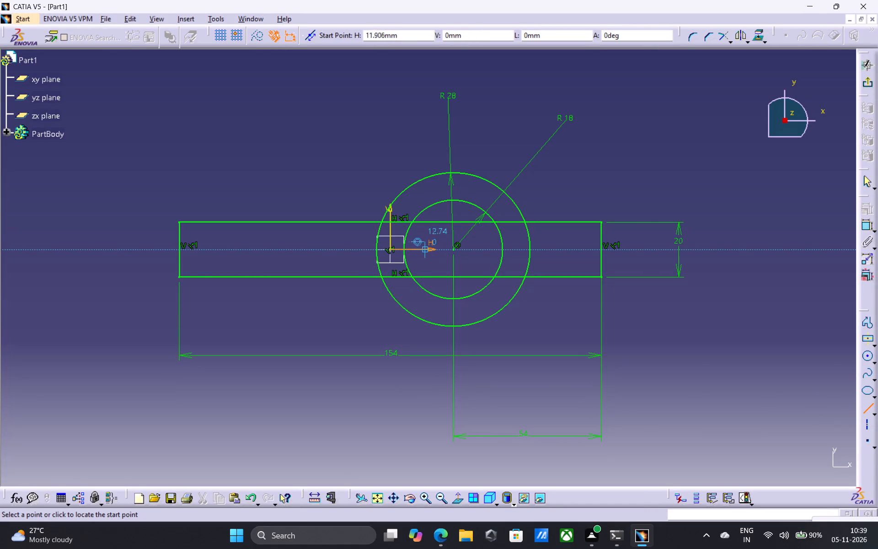
click(402, 248)
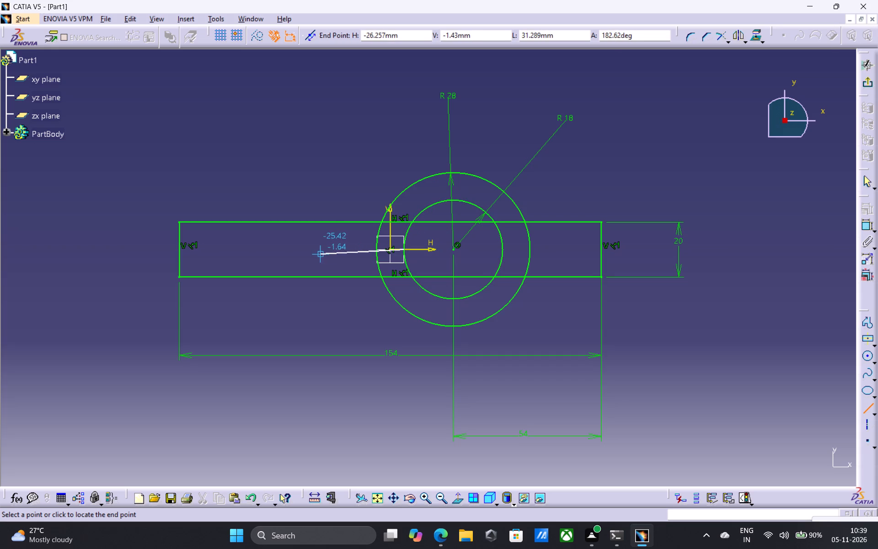
click(317, 249)
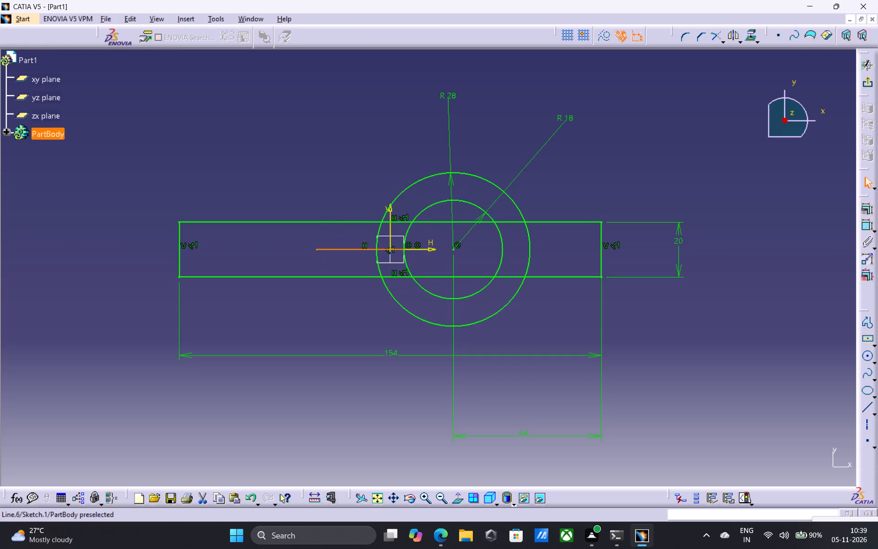
click(865, 405)
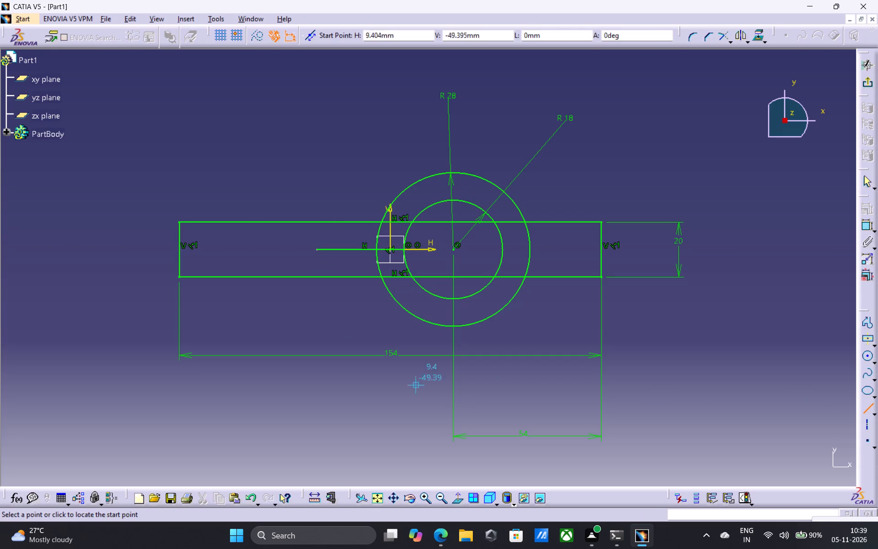
click(317, 250)
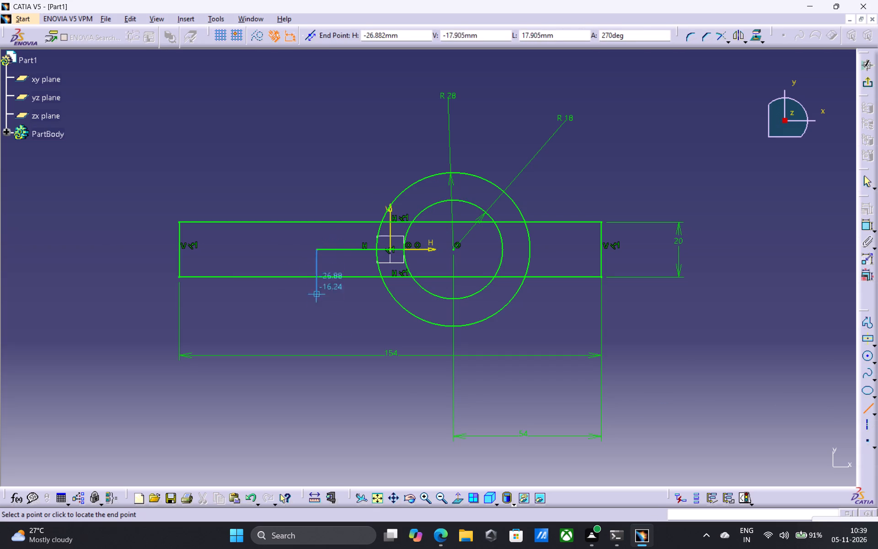
click(316, 331)
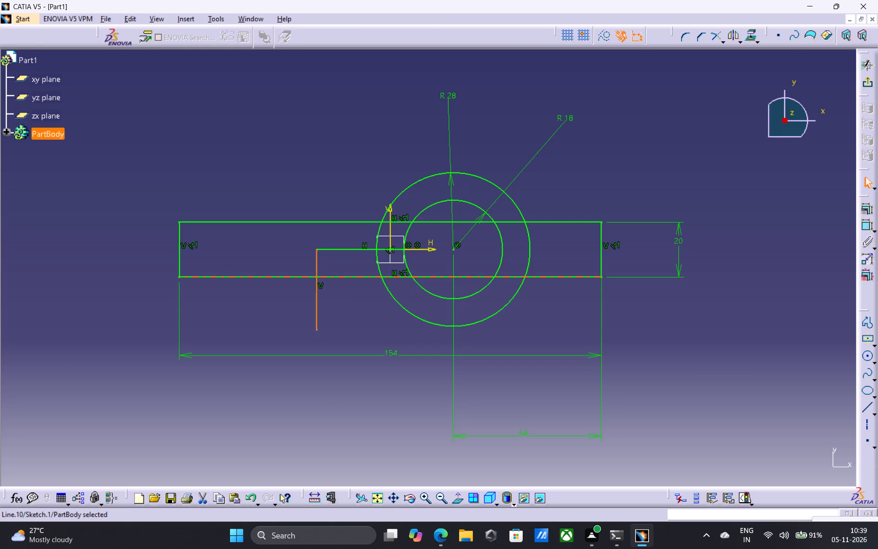
Dimension the two new lines, setting the horizontal one to 6 mm and the vertical one to 10 mm.
double_click(865, 227)
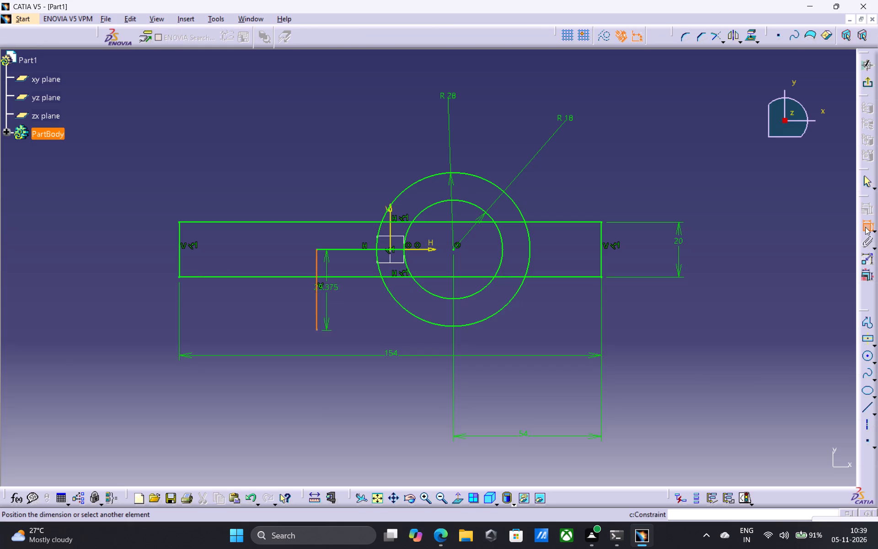
click(278, 302)
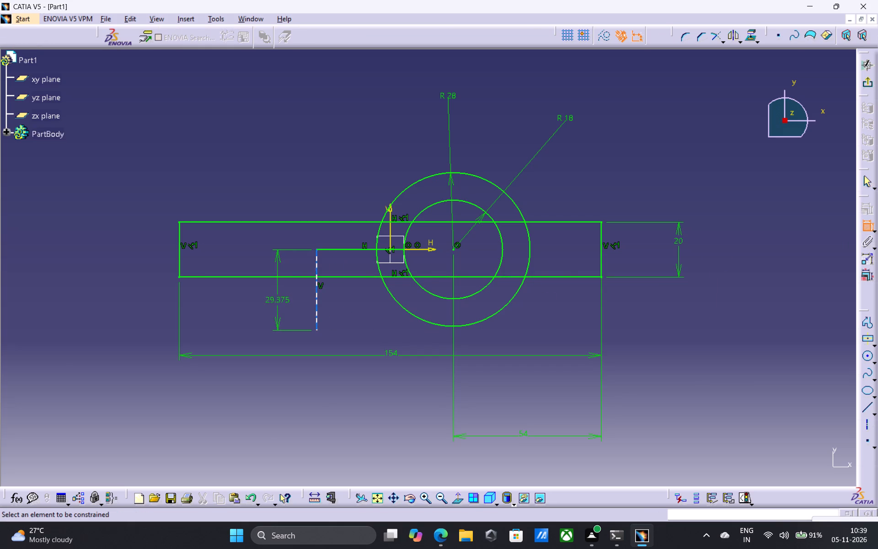
click(348, 248)
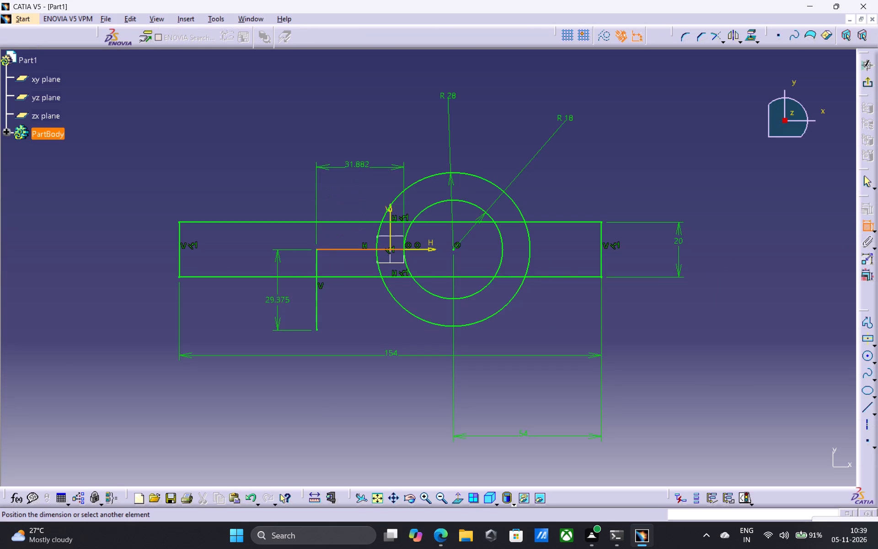
click(355, 165)
double_click(361, 160)
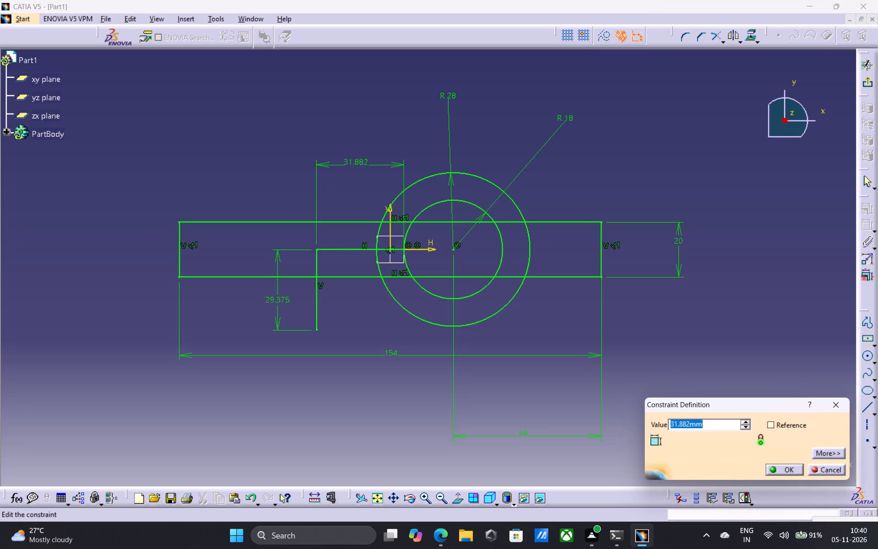
key(6)
key(Return)
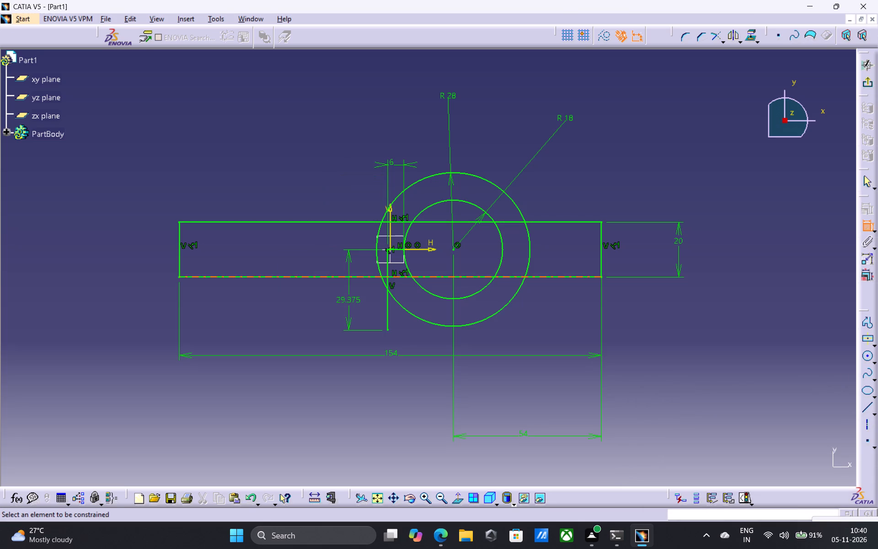
double_click(353, 296)
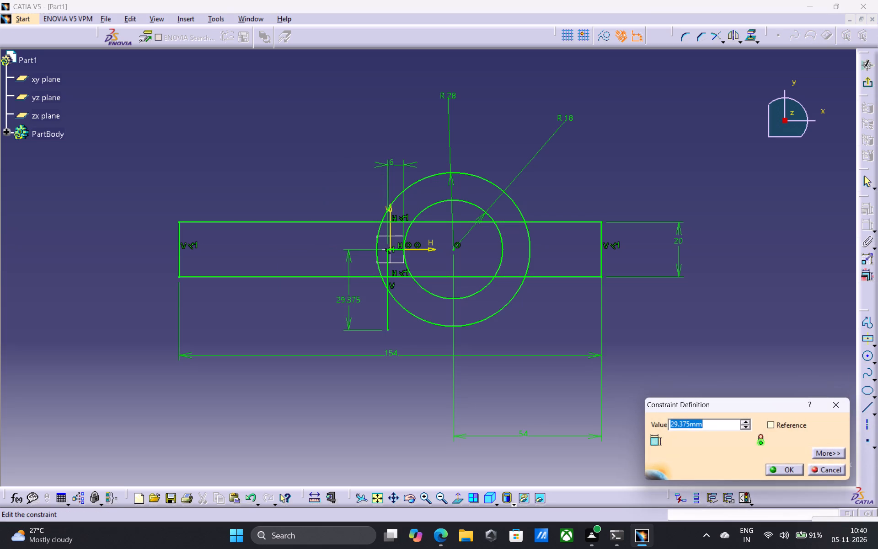
text(10)
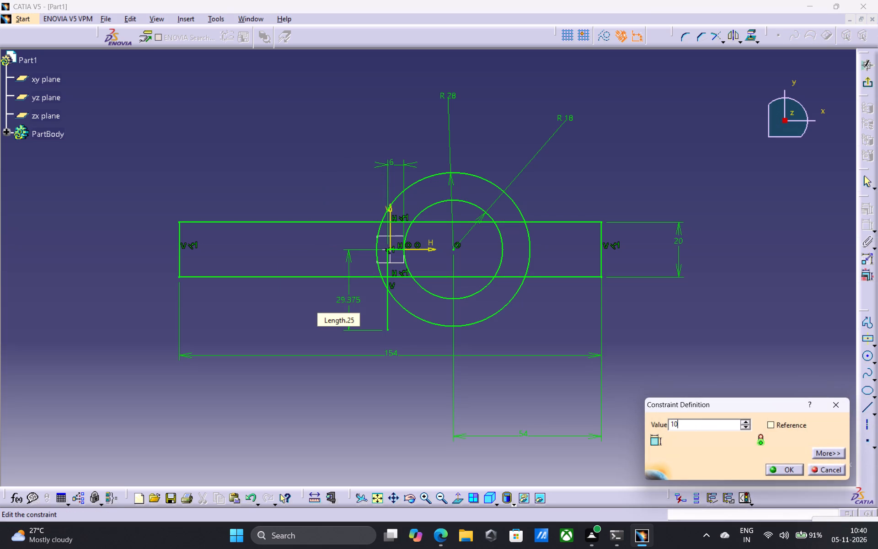
key(Return)
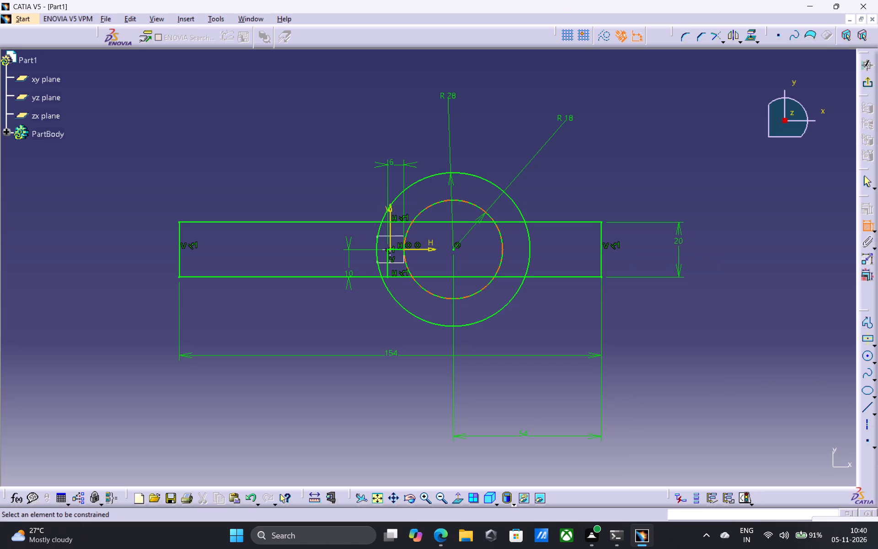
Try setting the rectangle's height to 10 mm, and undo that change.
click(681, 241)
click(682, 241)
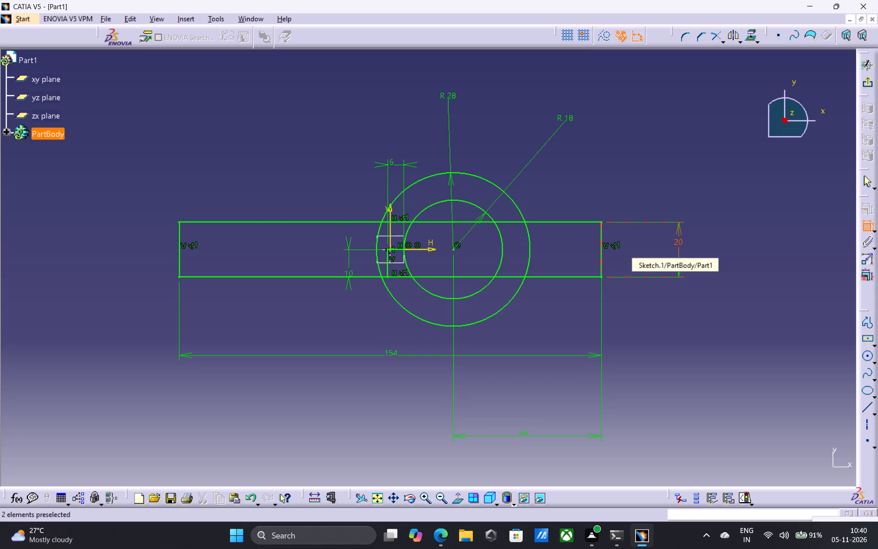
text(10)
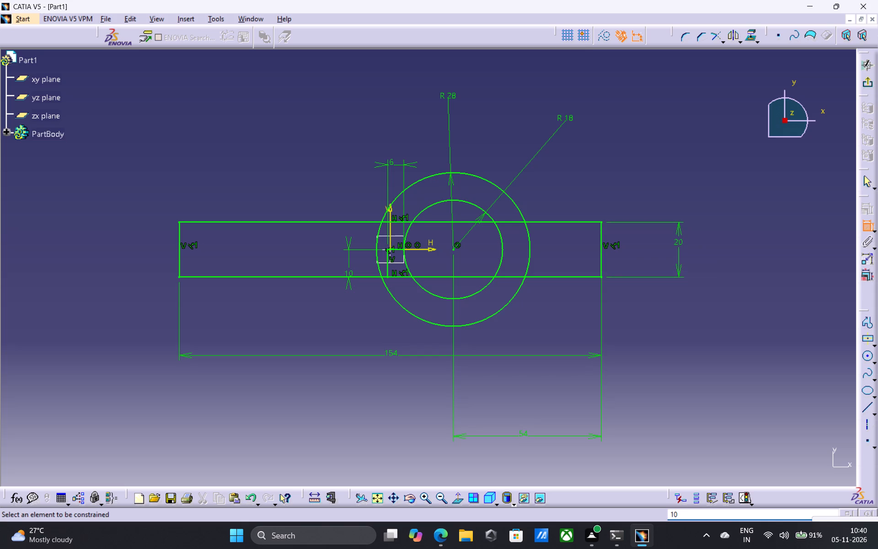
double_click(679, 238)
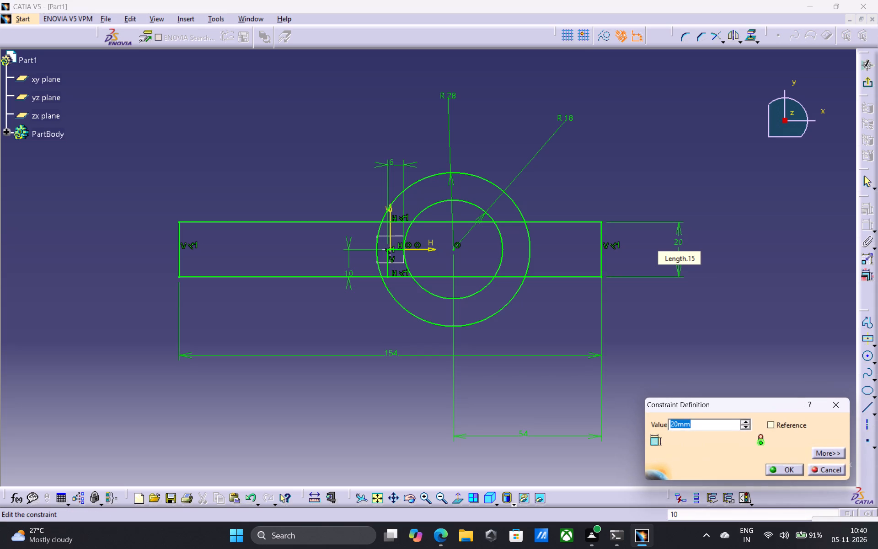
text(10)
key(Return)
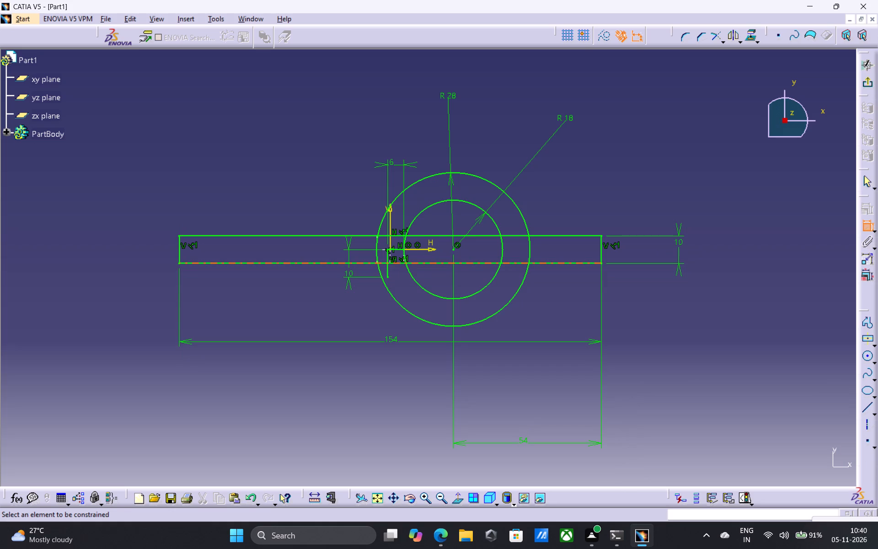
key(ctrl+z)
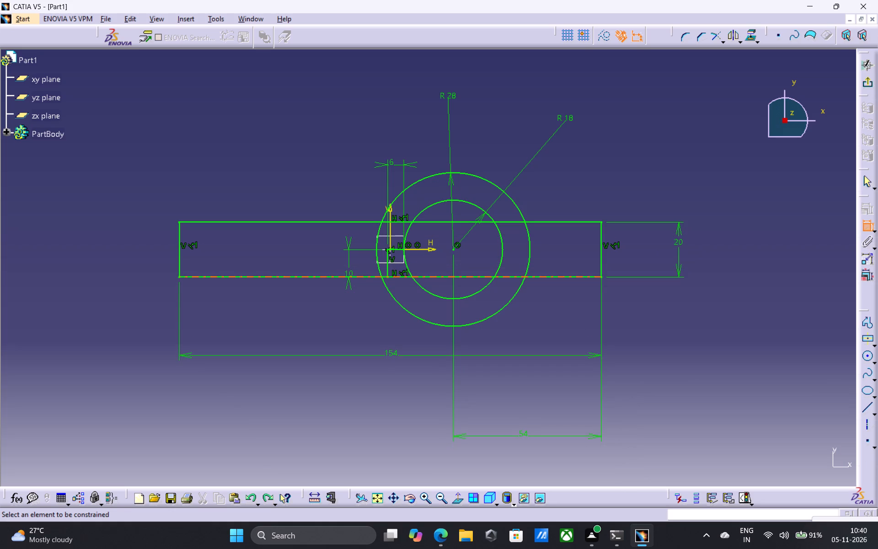
Sketch a horizontal line about 93 mm long from the circles' centre rightward past the rectangle's right edge.
click(868, 409)
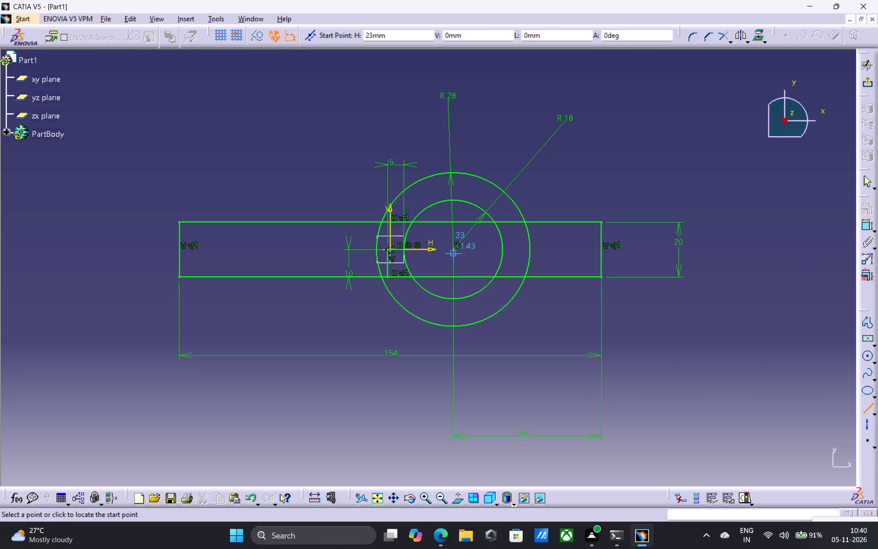
click(455, 250)
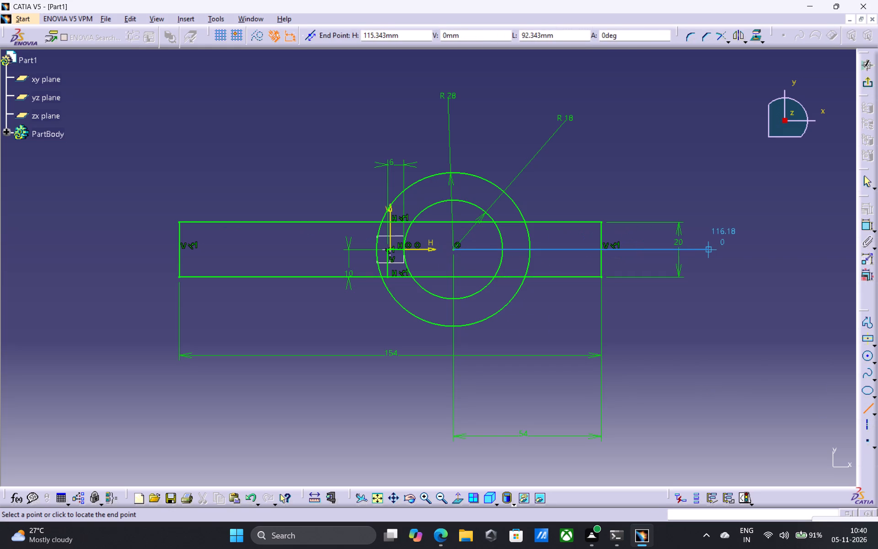
click(708, 250)
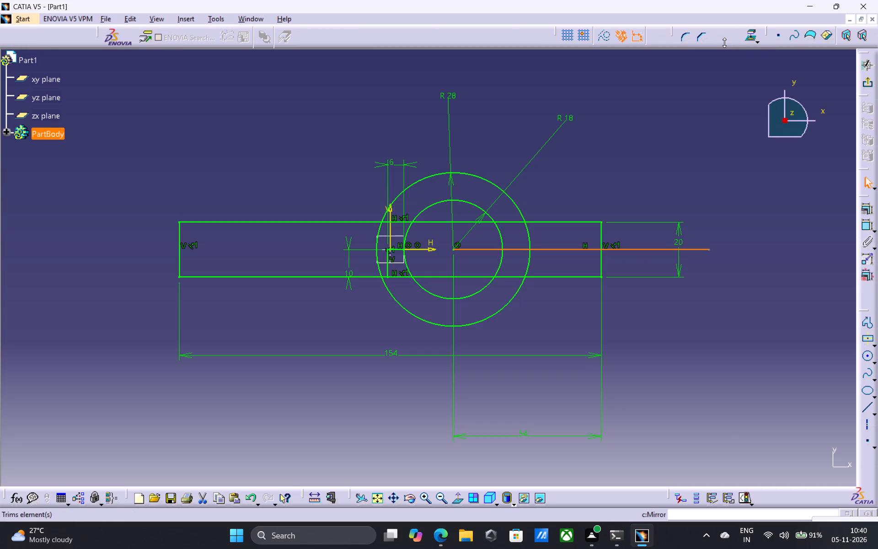
Quick Trim the part of the horizontal centre line extending beyond the rectangle's right edge.
click(723, 42)
click(731, 91)
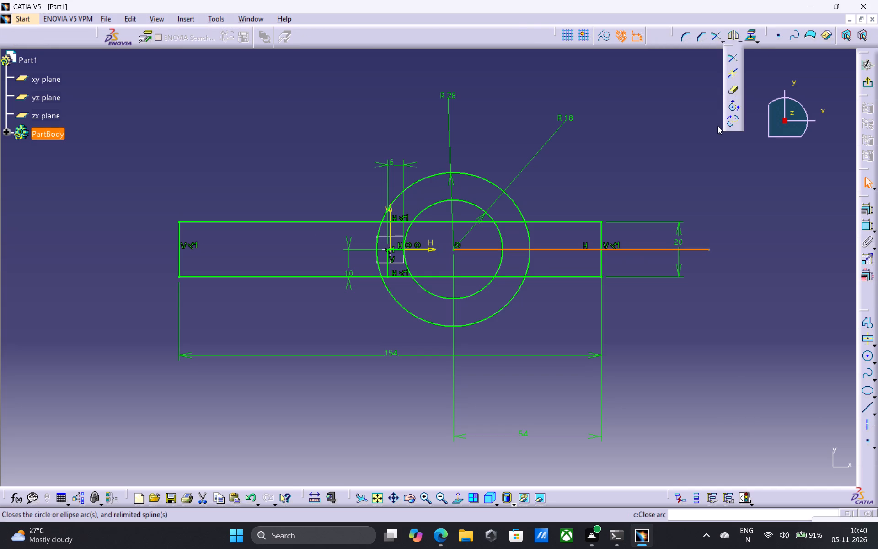
click(637, 248)
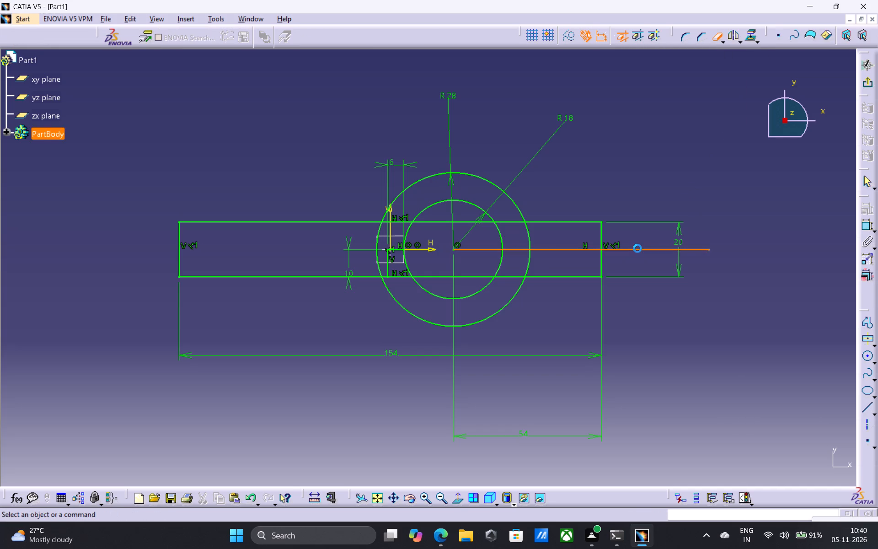
Trim the rectangle's bottom edge right of the outer circle and the lower half of its right edge, converting lengths into distances.
click(562, 275)
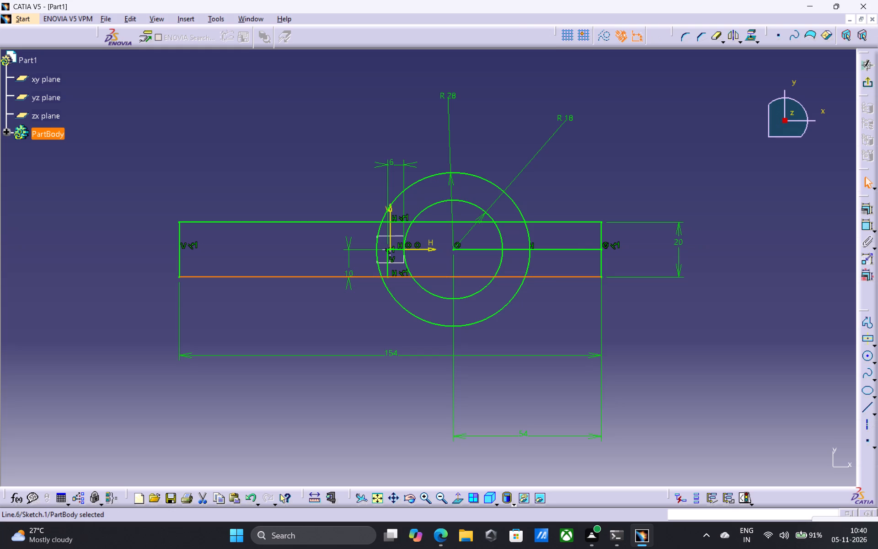
double_click(717, 38)
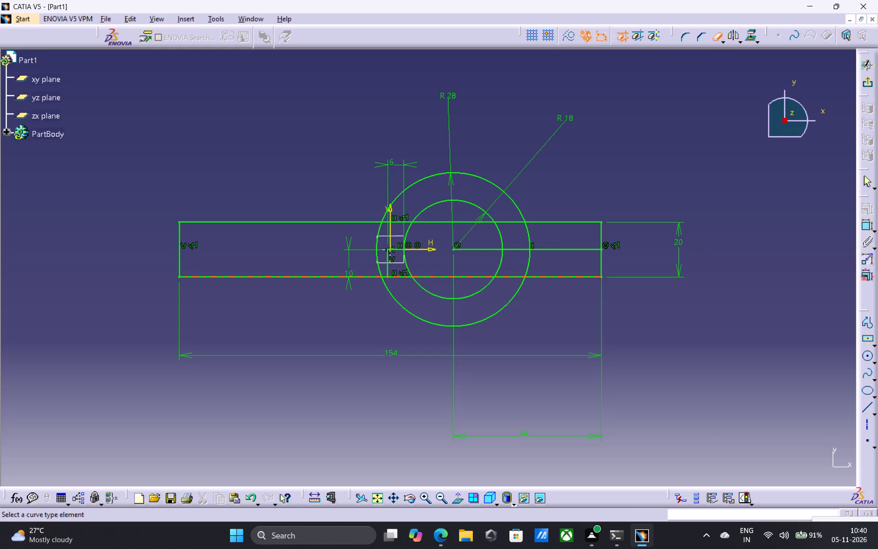
click(550, 278)
click(463, 290)
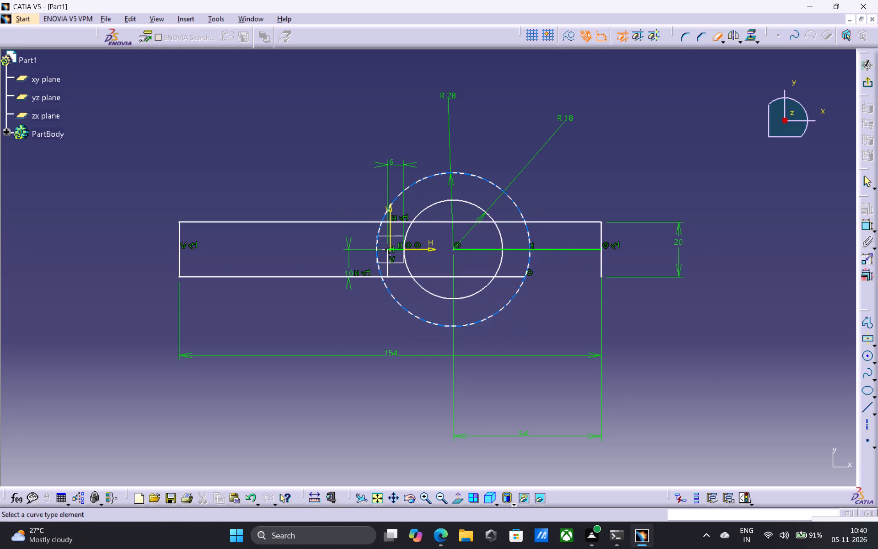
click(600, 265)
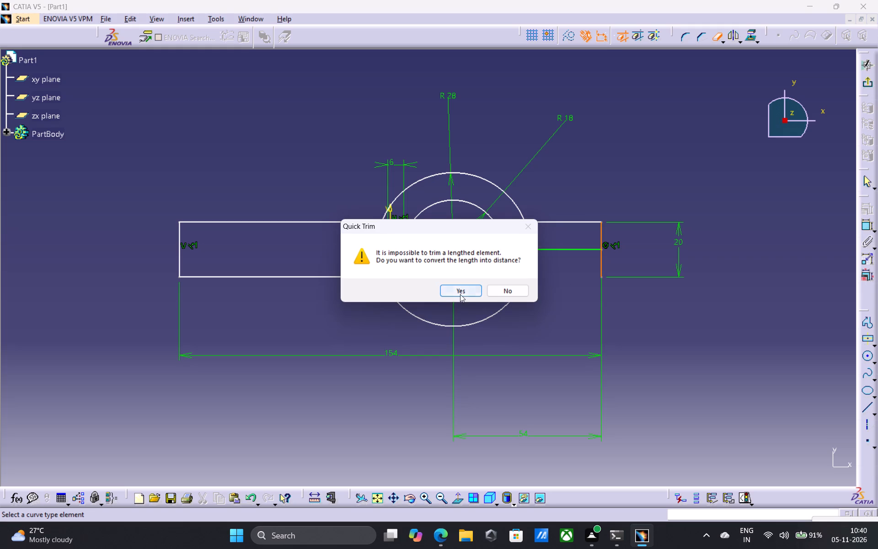
click(460, 294)
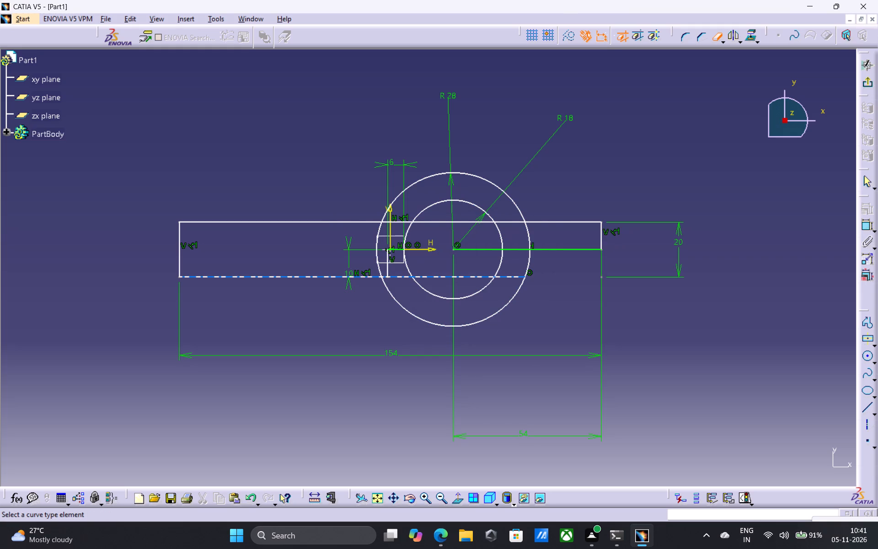
Trim the remaining bottom edge right of the short vertical line and the outer circle's arc below the rectangle.
click(402, 277)
click(426, 278)
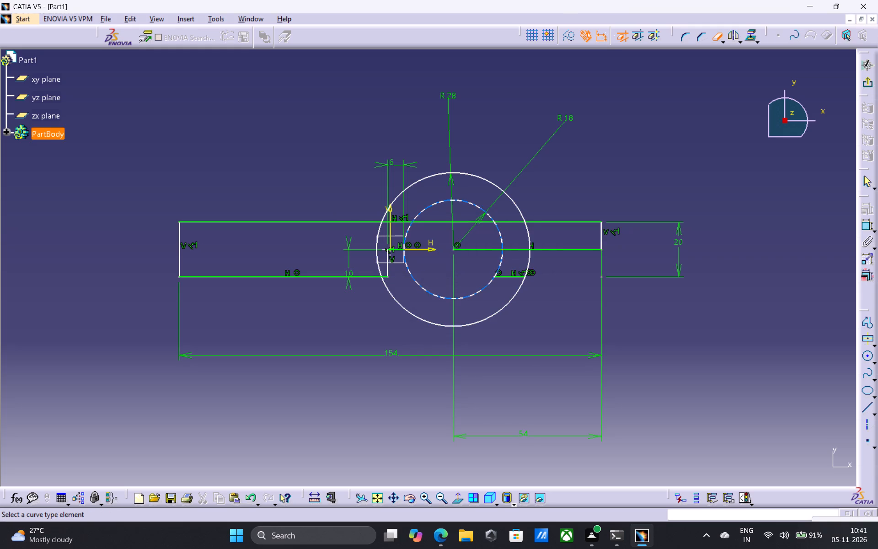
click(405, 307)
click(512, 278)
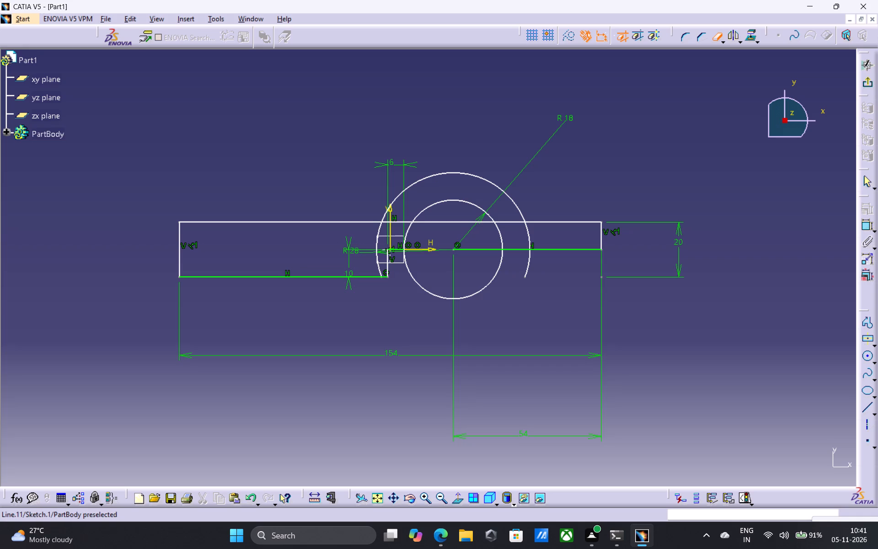
Trim the centre line inside the inner circle and the outer circle's right-hand arc below the rectangle's top edge.
click(482, 248)
click(528, 268)
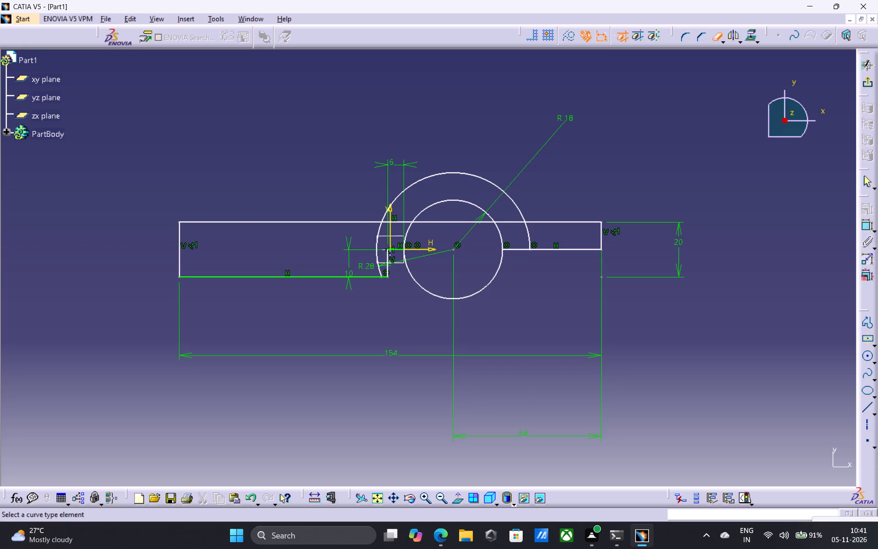
click(528, 237)
Trim the rectangle's top edge everywhere inside the outer circle.
click(506, 222)
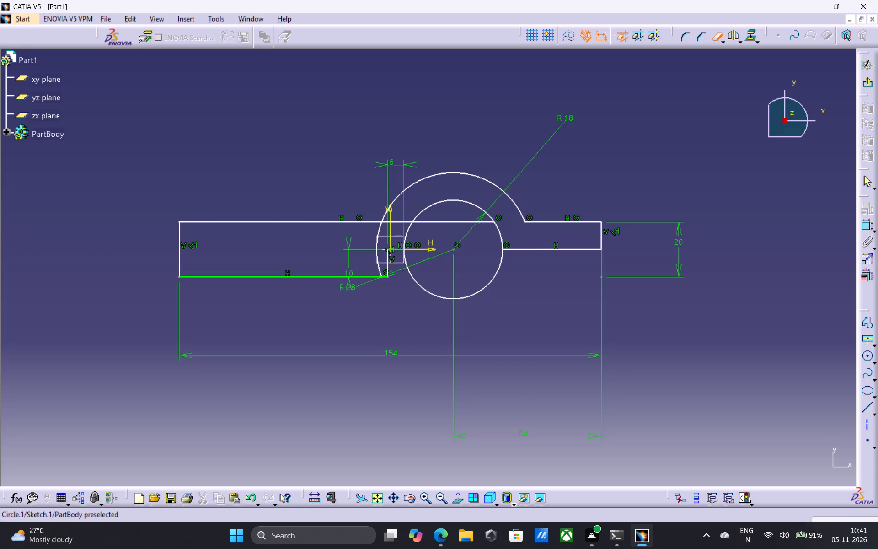
click(434, 222)
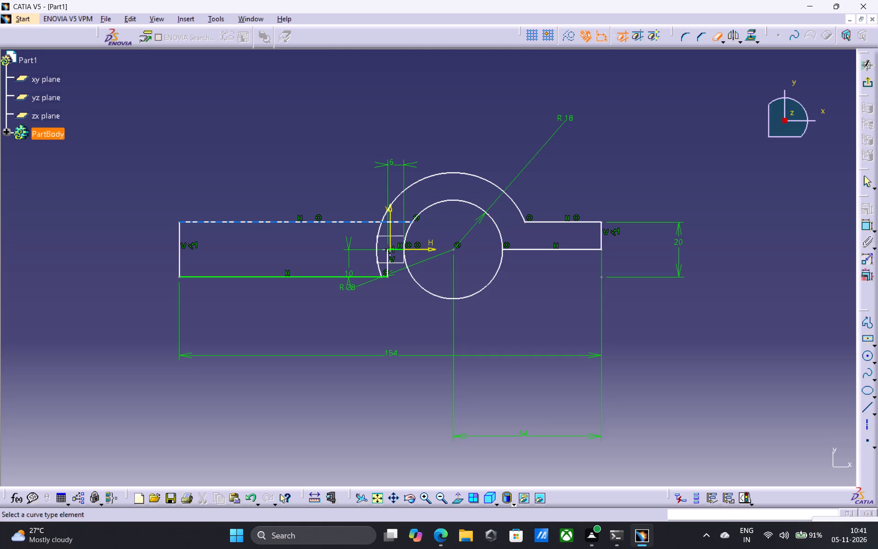
click(397, 222)
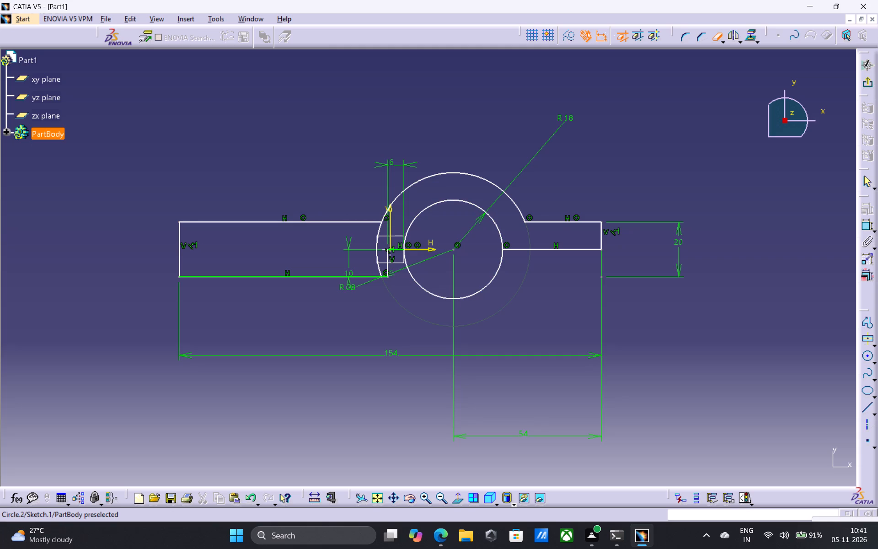
Trim the outer circle's leftover arc inside the rectangle's wider left part and the lower half of the inner circle.
click(377, 237)
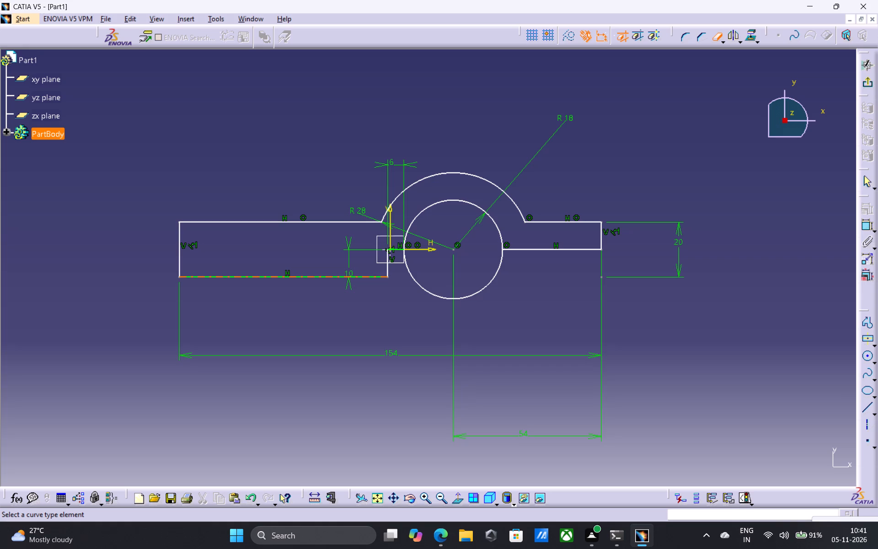
double_click(428, 498)
triple_click(427, 495)
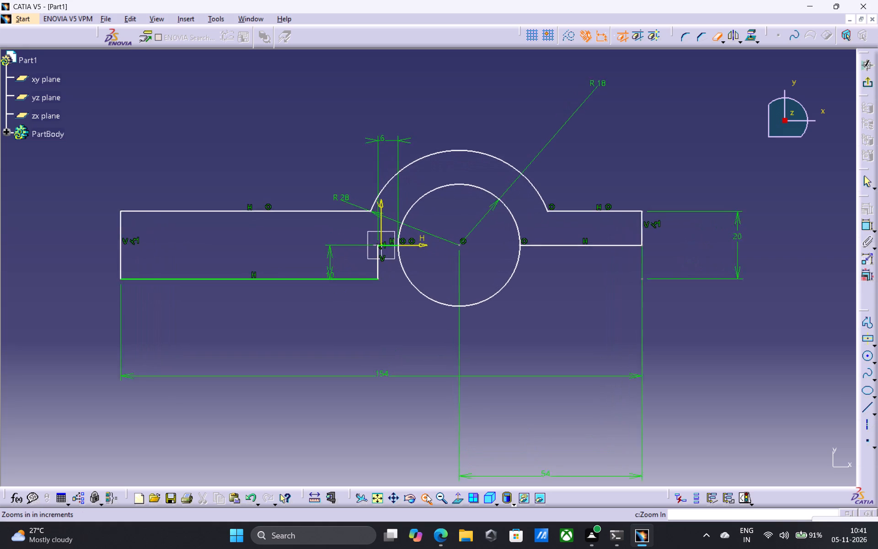
triple_click(427, 495)
click(427, 495)
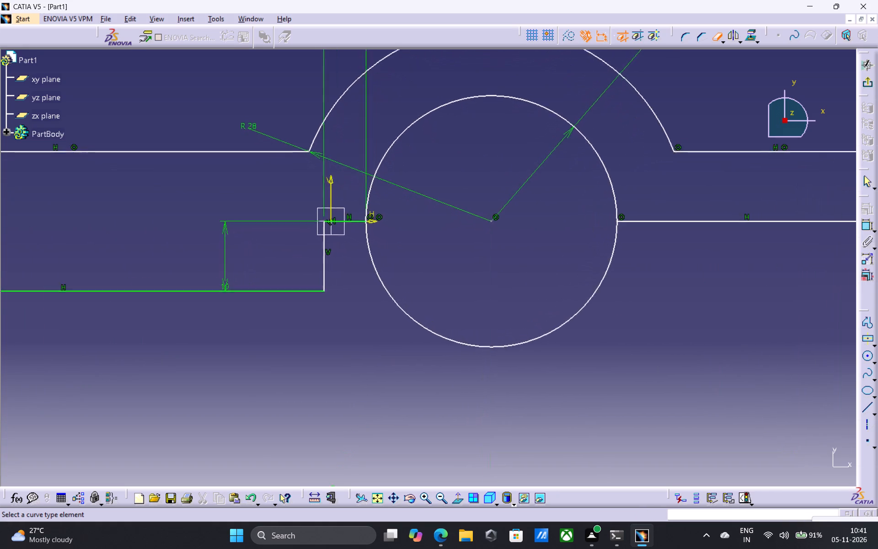
click(485, 353)
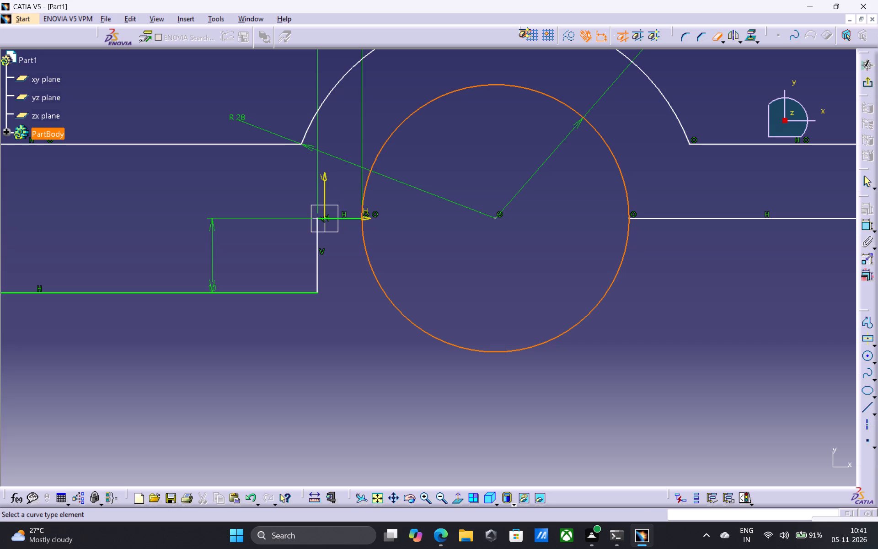
click(376, 498)
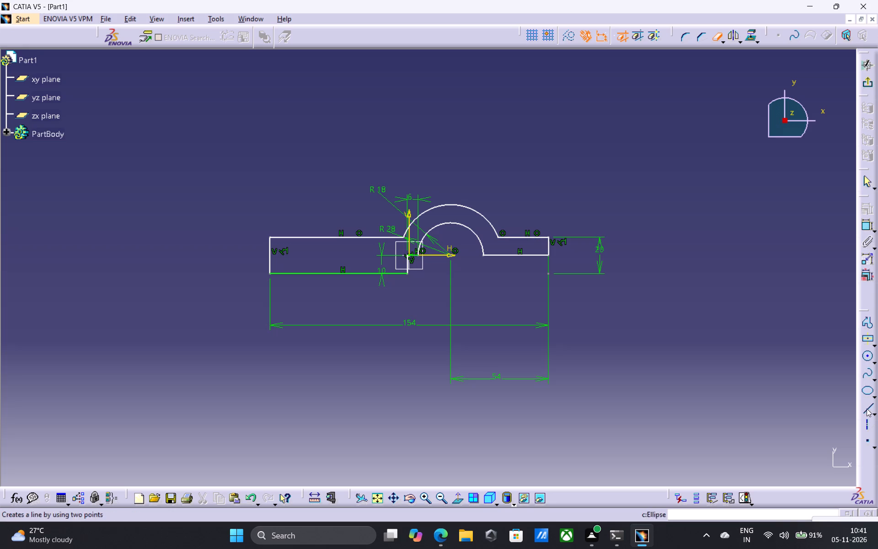
Check the lengths of the profile's bottom edge, short right edge and left edge with the Constraint tool, without placing dimensions.
click(867, 230)
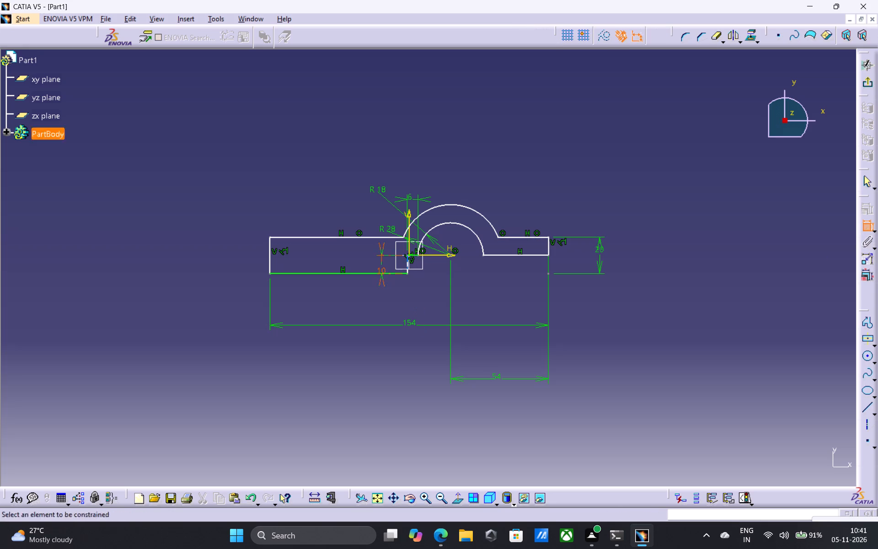
click(345, 273)
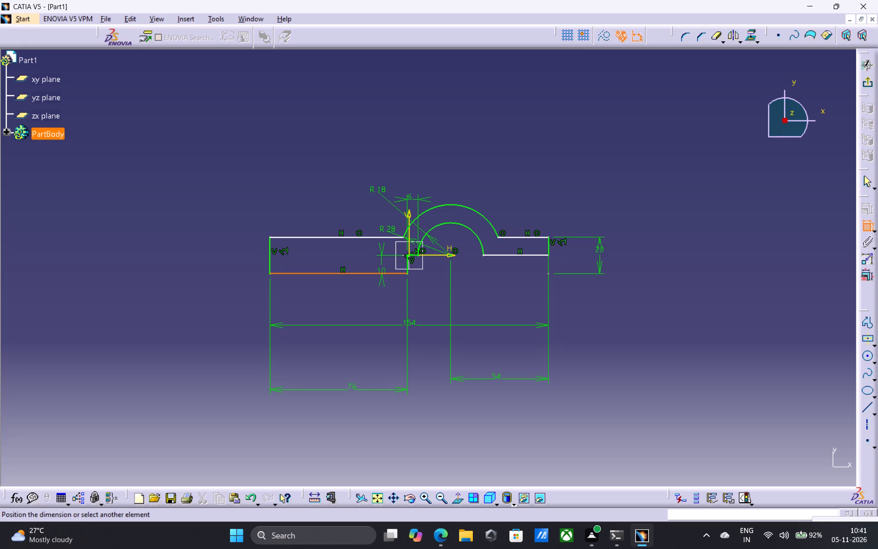
key(Escape)
key(Escape)
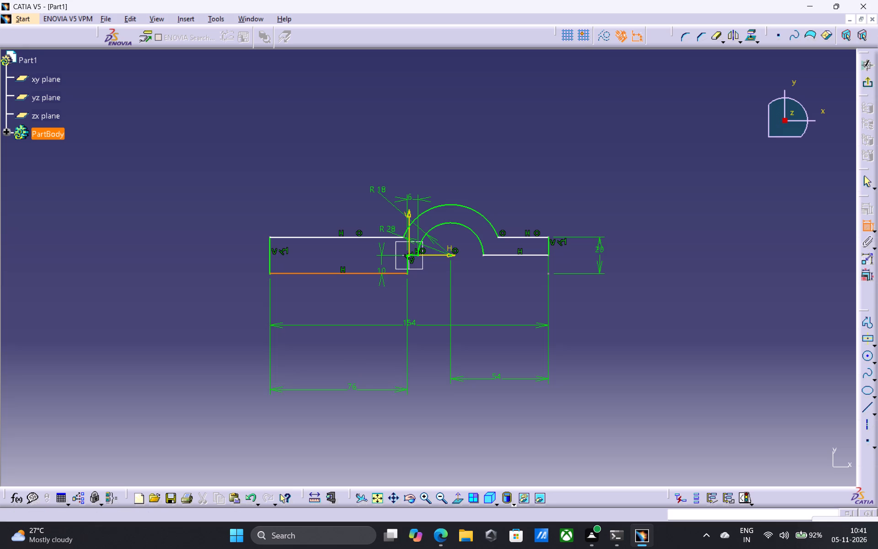
key(Escape)
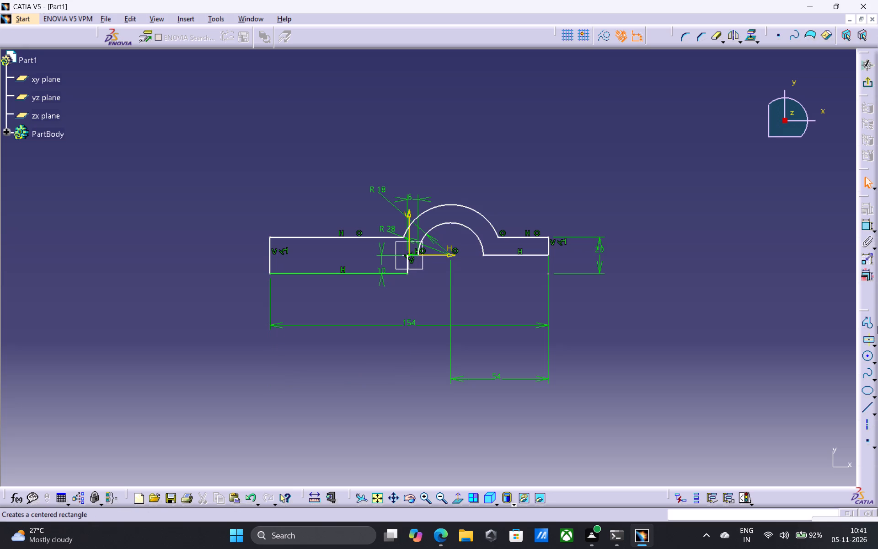
click(866, 229)
click(549, 245)
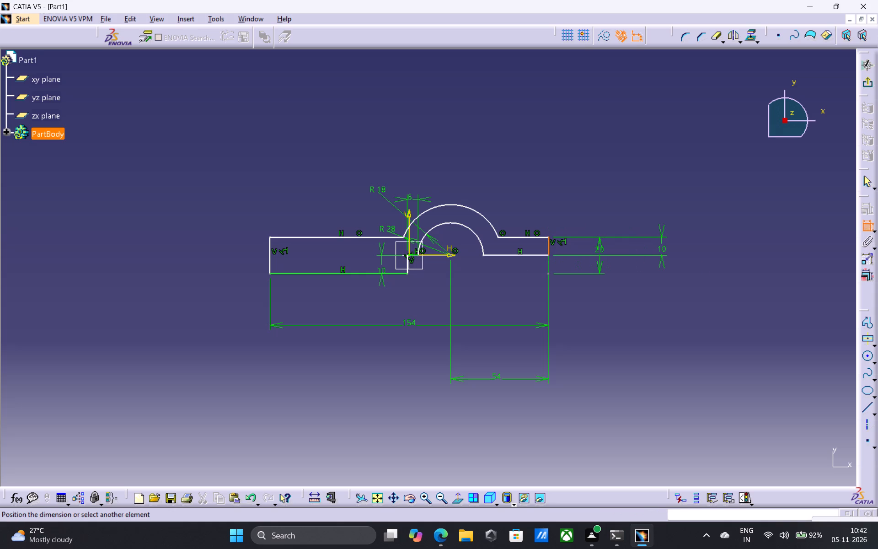
key(Escape)
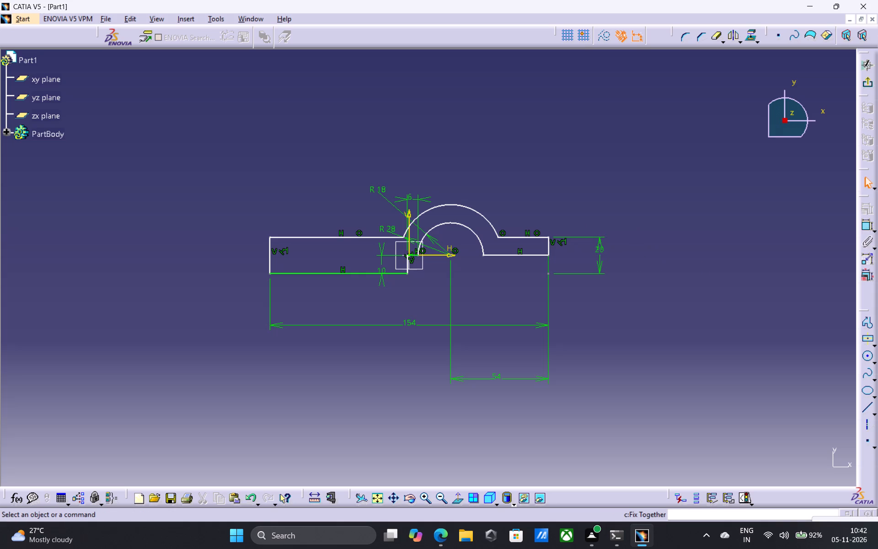
click(858, 227)
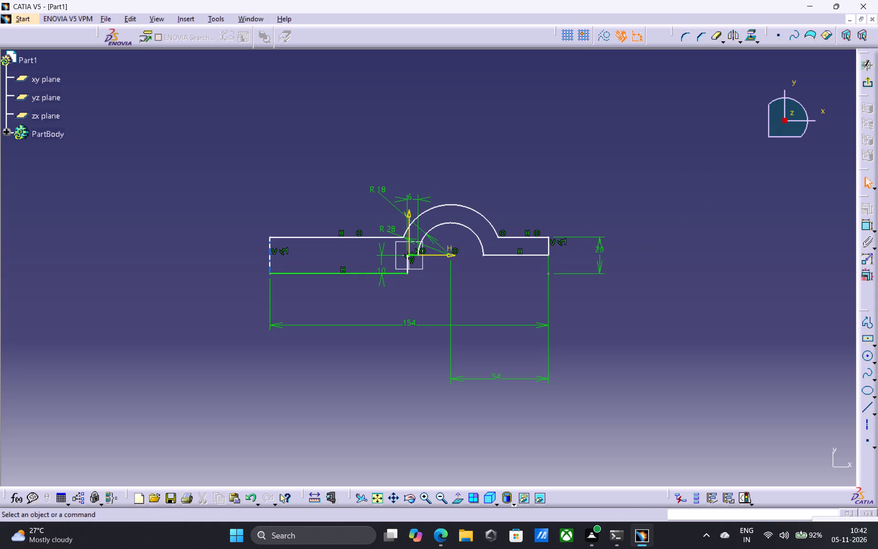
click(271, 262)
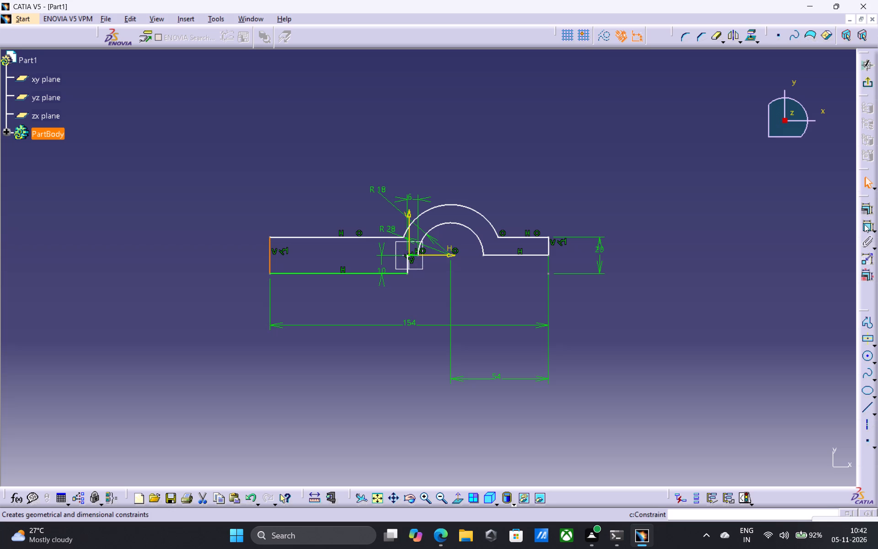
click(864, 224)
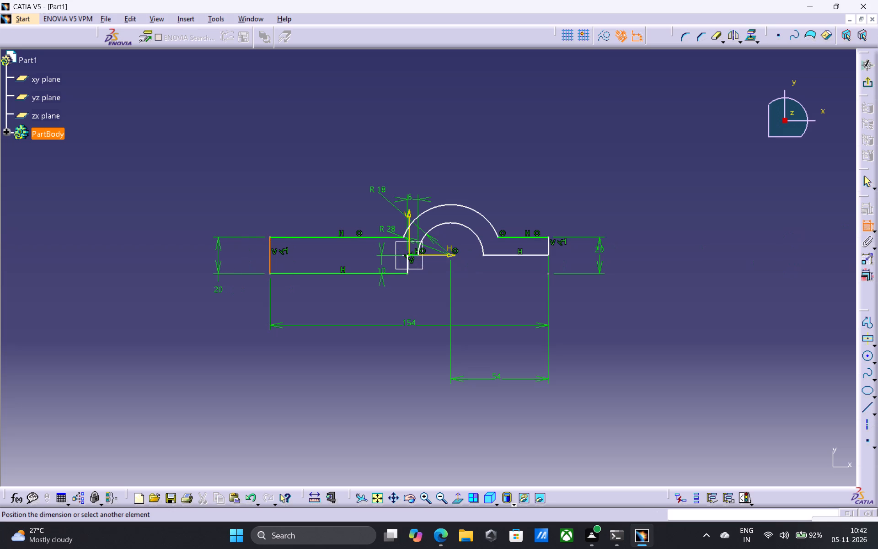
key(Escape)
key(Escape)
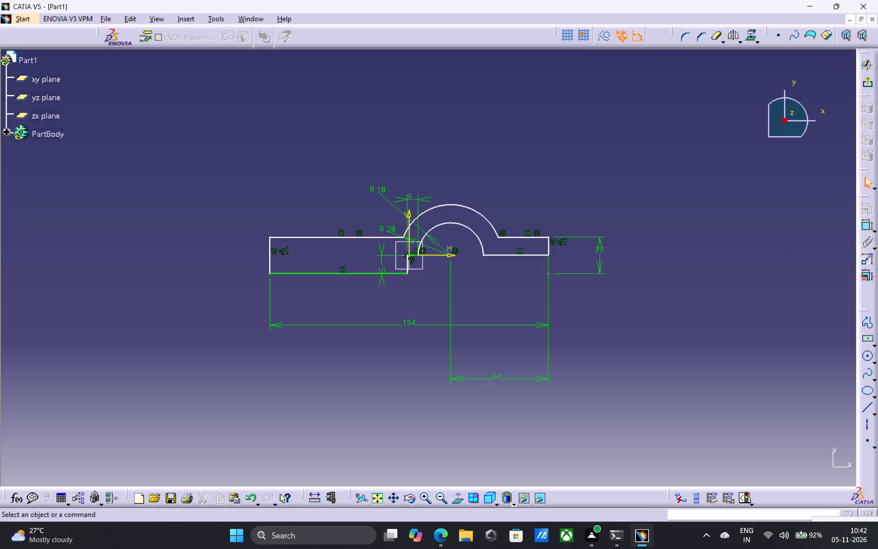
Exit the sketch and return to the 3D part.
click(869, 84)
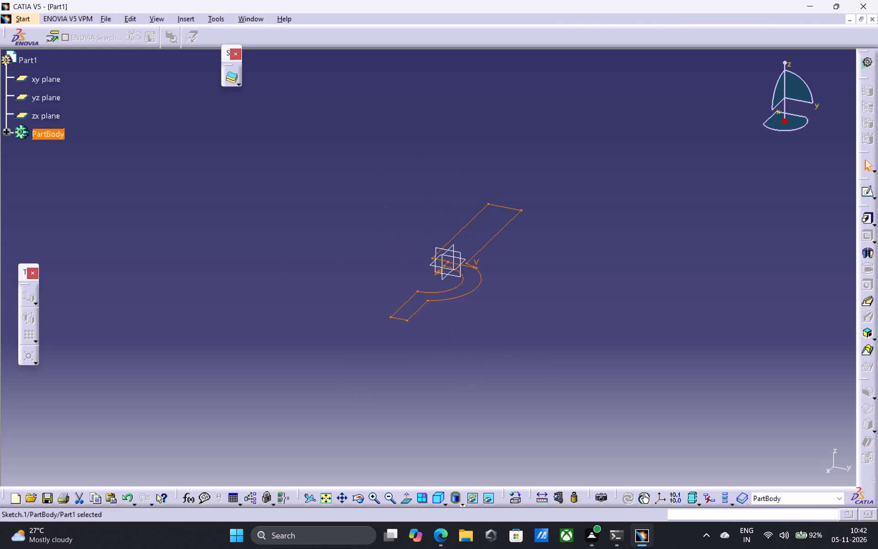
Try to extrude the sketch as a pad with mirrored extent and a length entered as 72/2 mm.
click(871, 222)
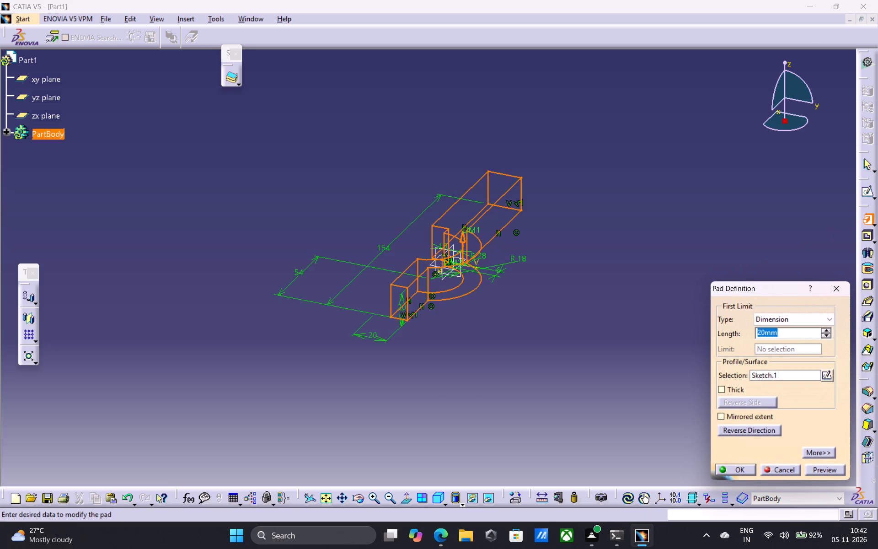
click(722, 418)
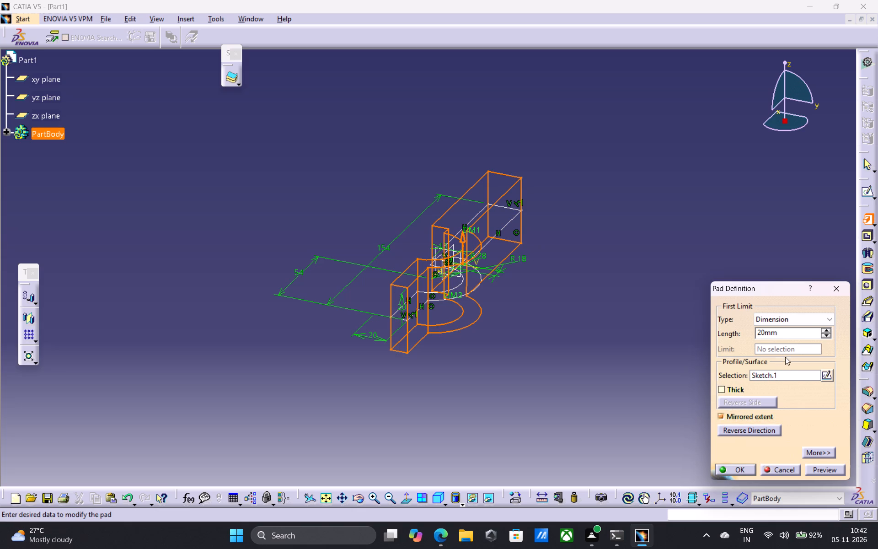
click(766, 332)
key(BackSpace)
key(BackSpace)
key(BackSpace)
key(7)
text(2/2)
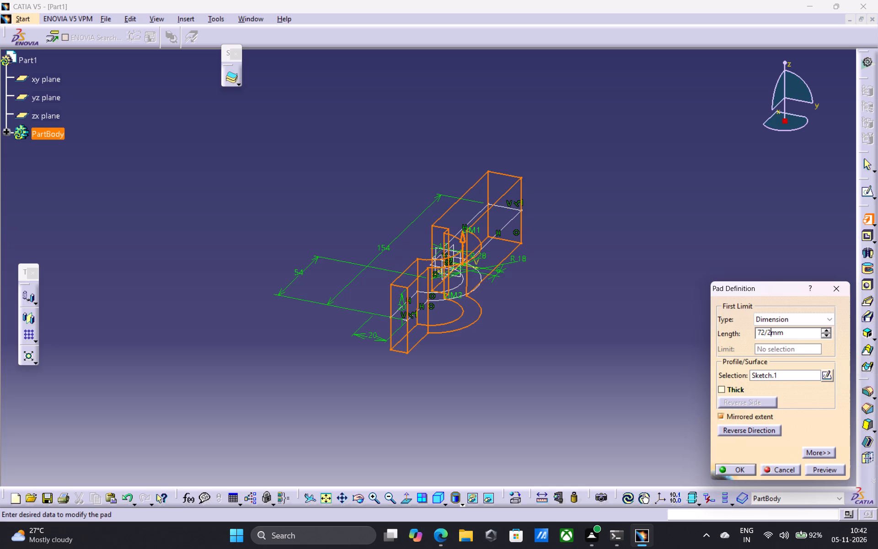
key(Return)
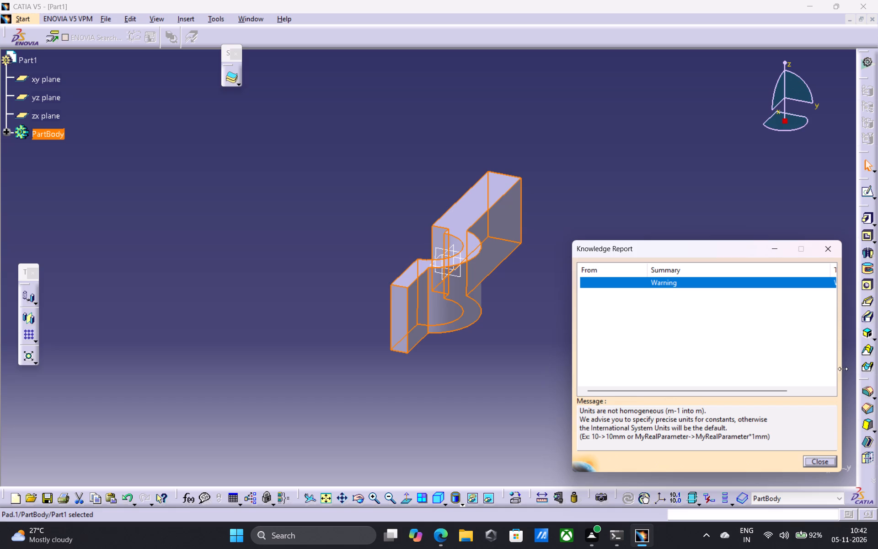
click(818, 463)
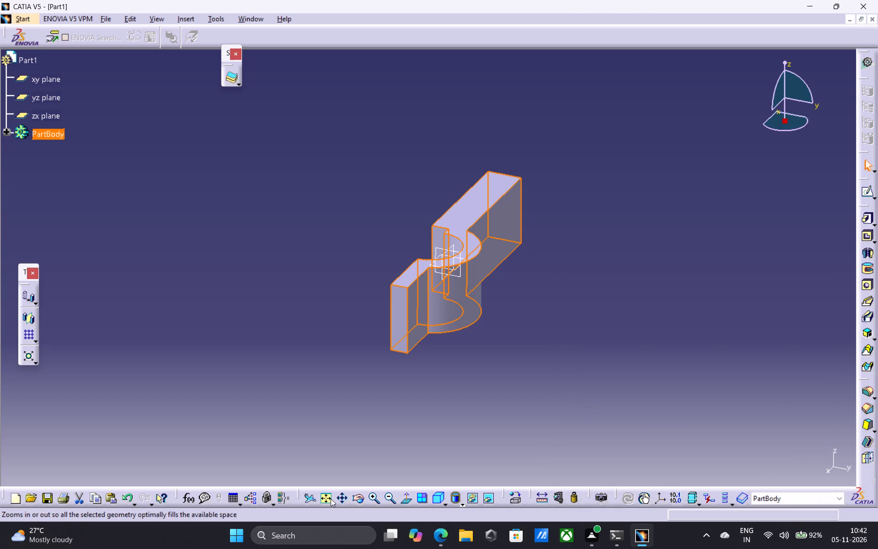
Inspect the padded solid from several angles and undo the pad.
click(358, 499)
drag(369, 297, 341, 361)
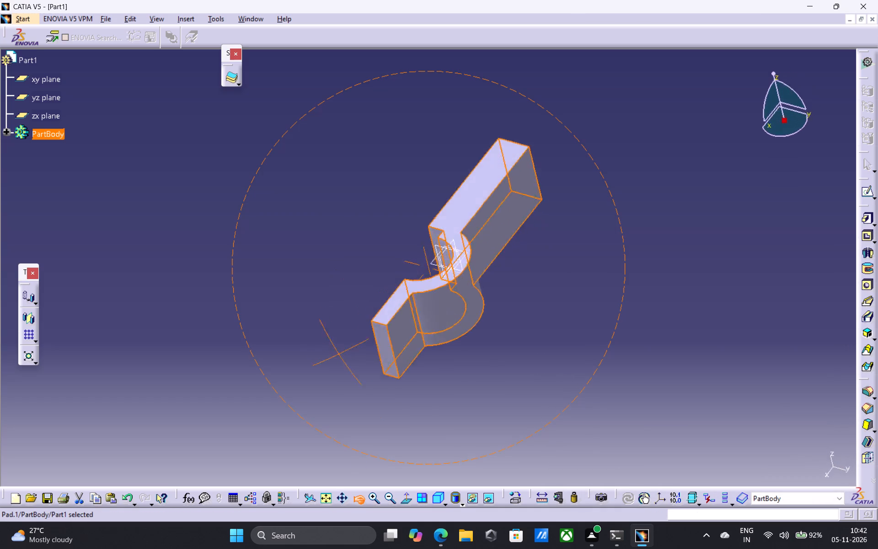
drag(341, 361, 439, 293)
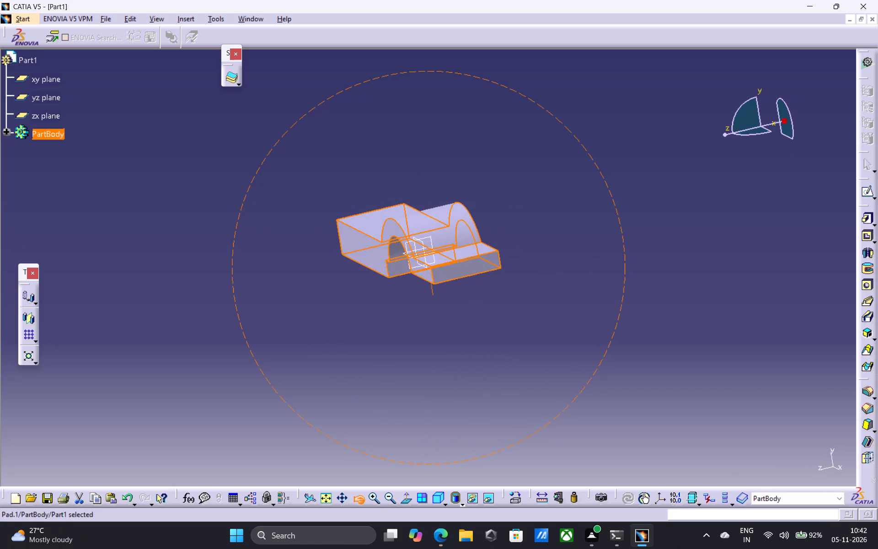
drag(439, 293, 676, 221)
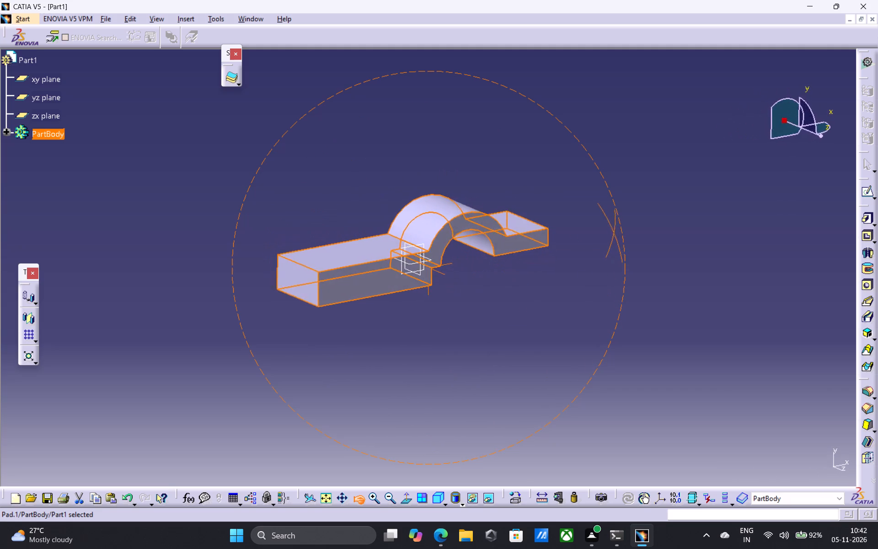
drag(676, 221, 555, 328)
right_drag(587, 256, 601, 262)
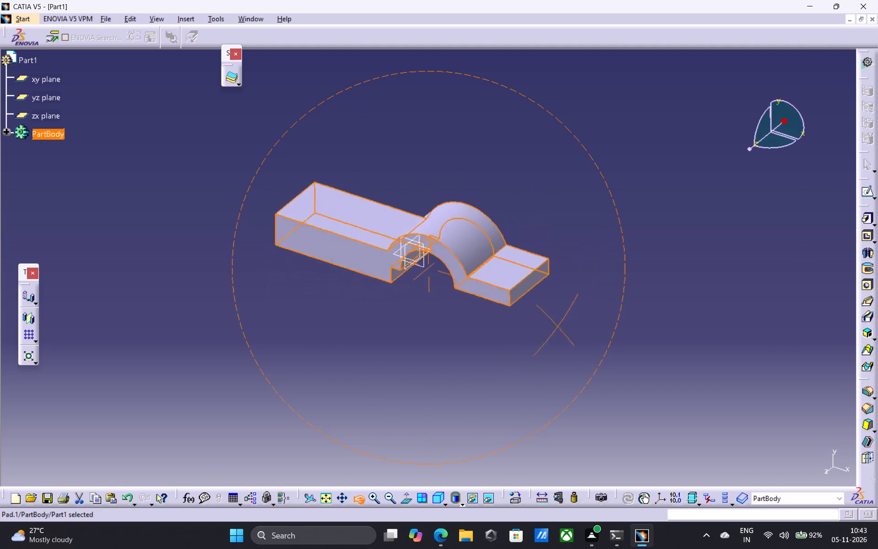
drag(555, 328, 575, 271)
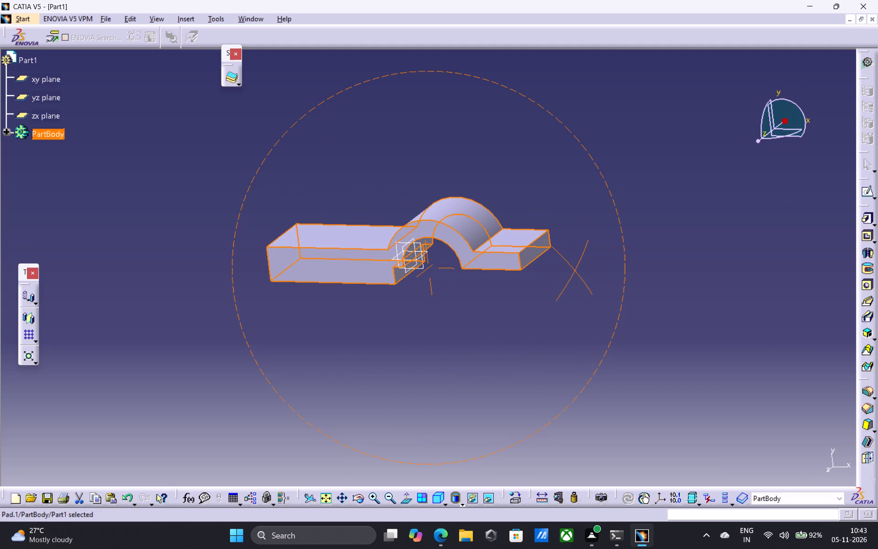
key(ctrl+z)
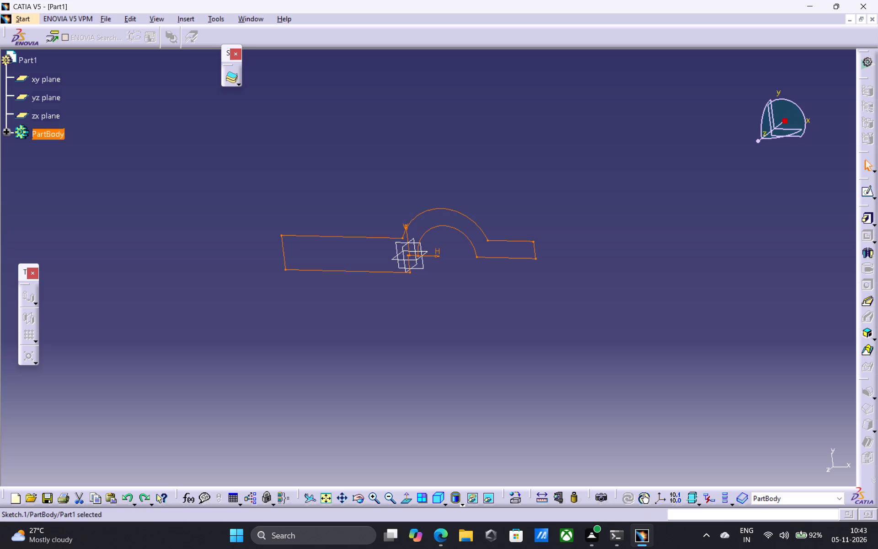
Extrude the profile sketch as a pad with mirrored extent and a length of 36 mm.
click(867, 221)
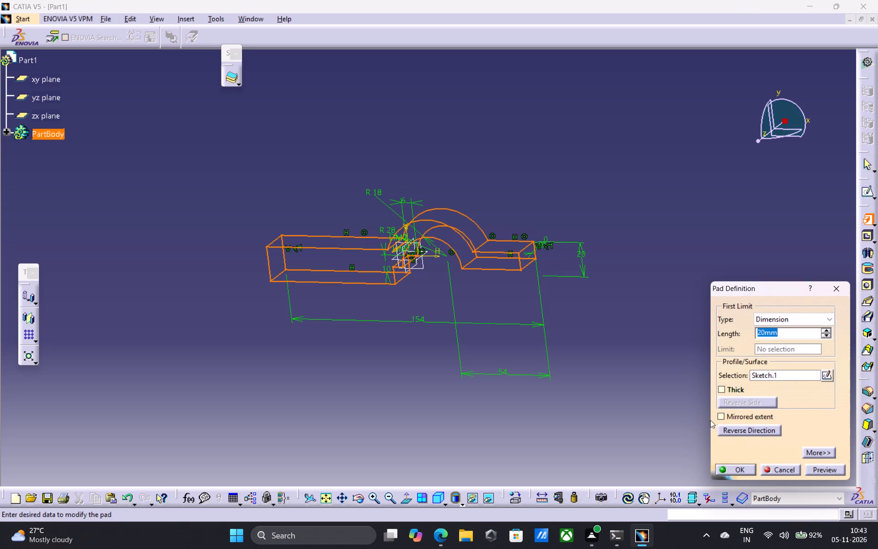
click(722, 415)
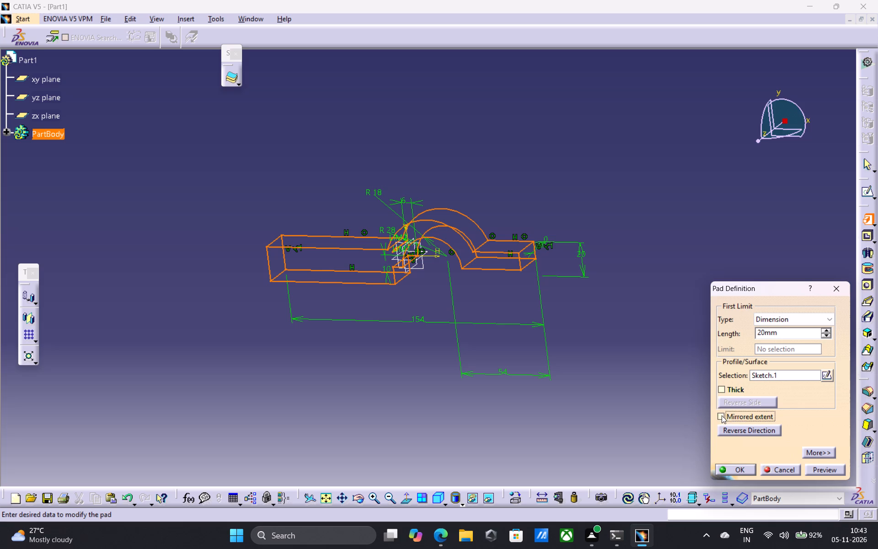
click(765, 333)
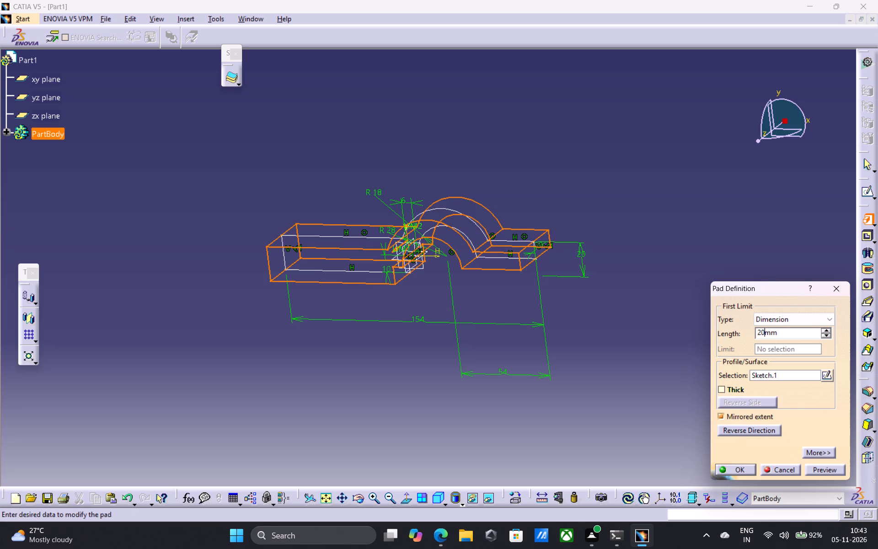
key(BackSpace)
key(BackSpace)
key(BackSpace)
text(36)
key(Return)
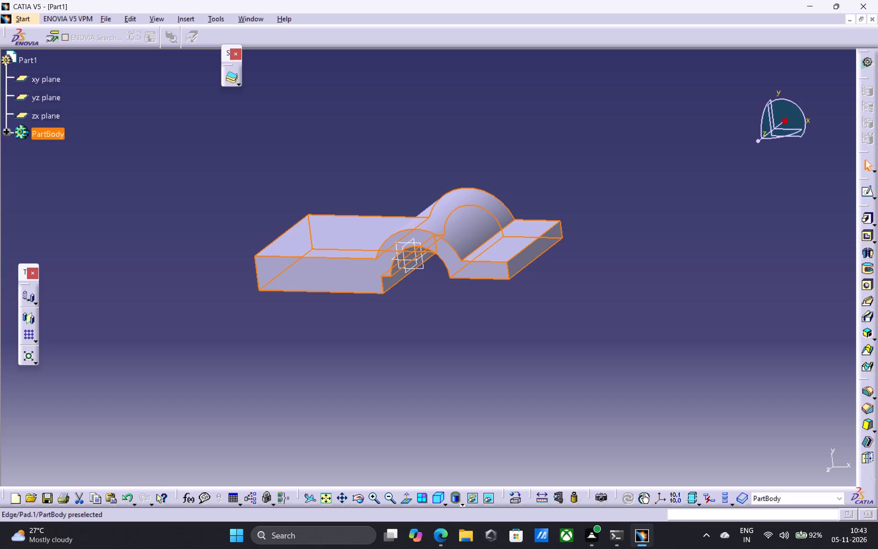
Start a new sketch on the xy plane of the padded part.
click(360, 495)
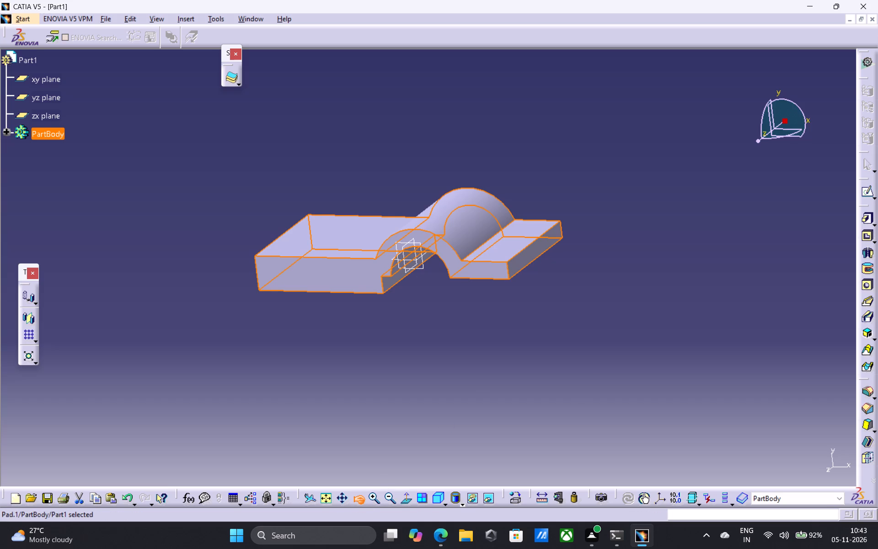
drag(580, 296, 385, 382)
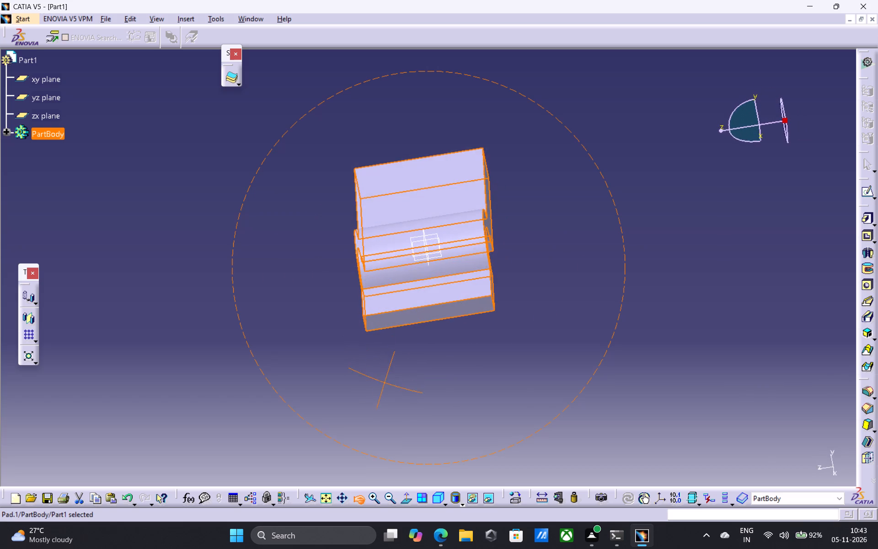
drag(385, 382, 396, 337)
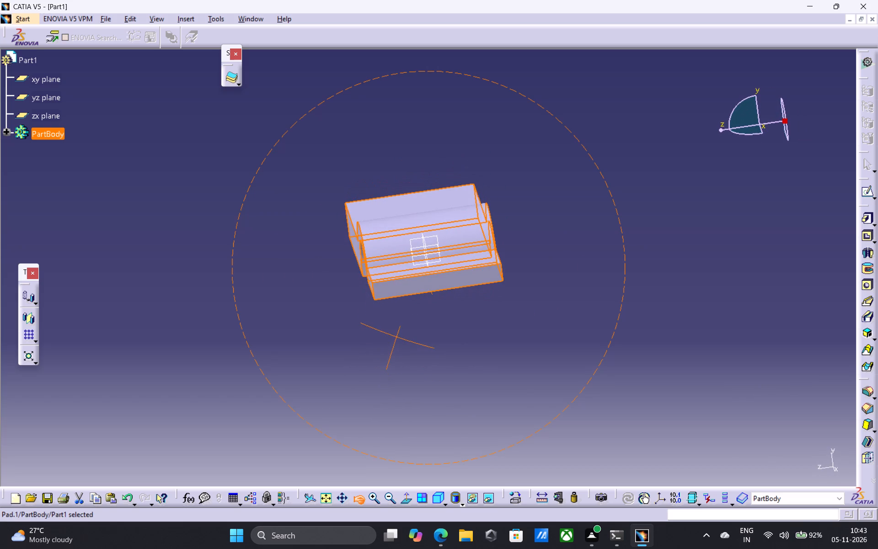
drag(396, 337, 397, 337)
key(Escape)
key(Escape)
key(Escape)
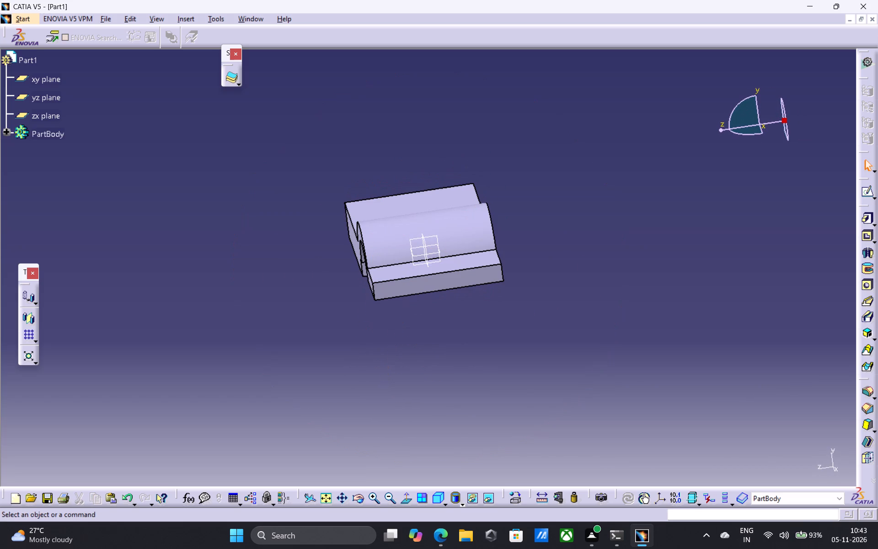
click(424, 241)
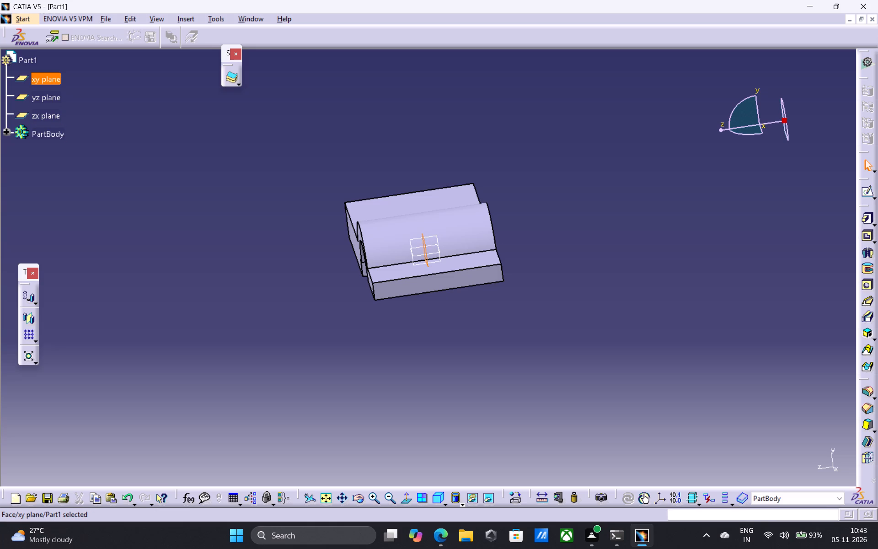
click(863, 194)
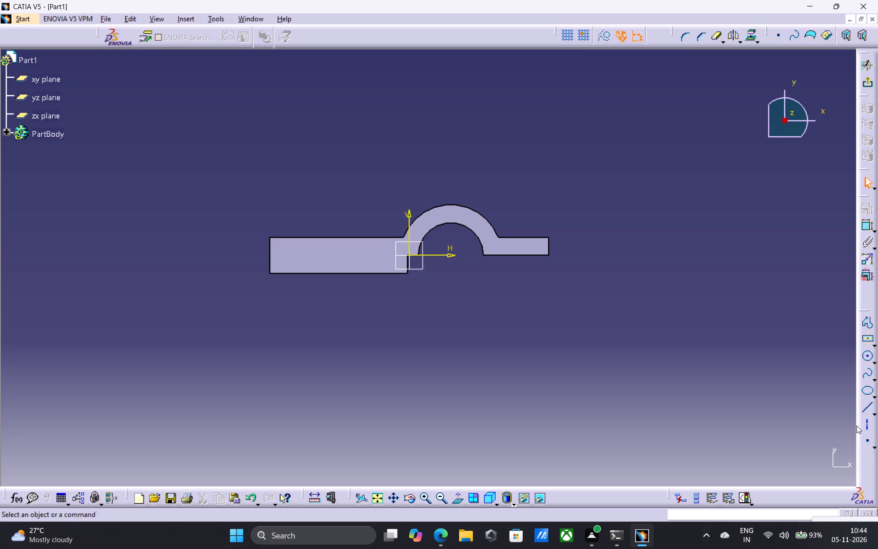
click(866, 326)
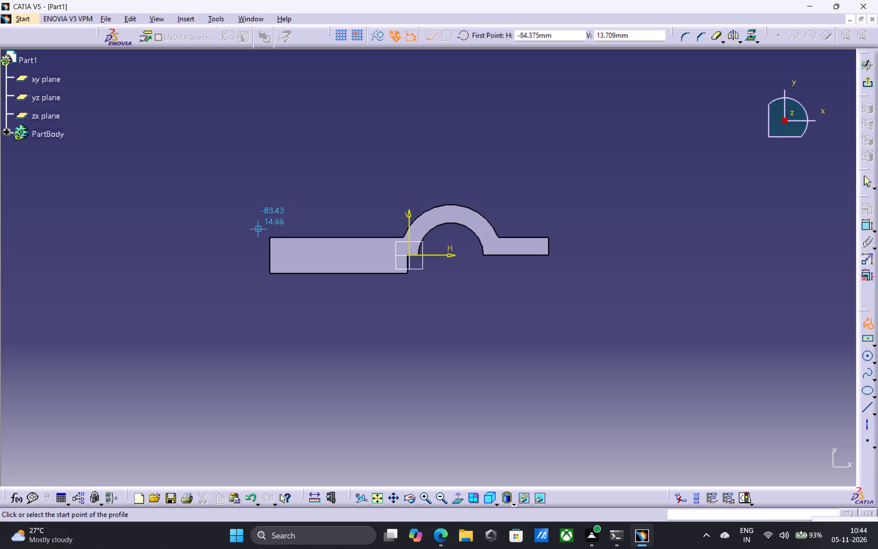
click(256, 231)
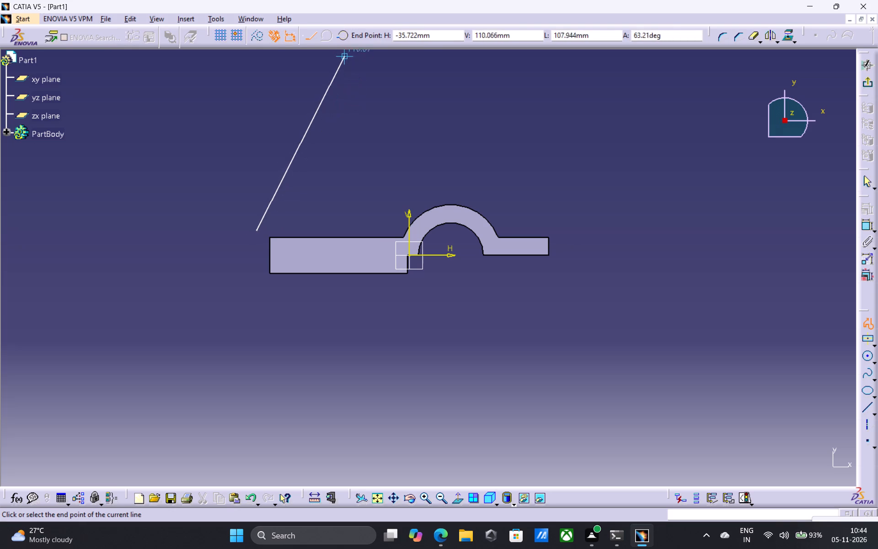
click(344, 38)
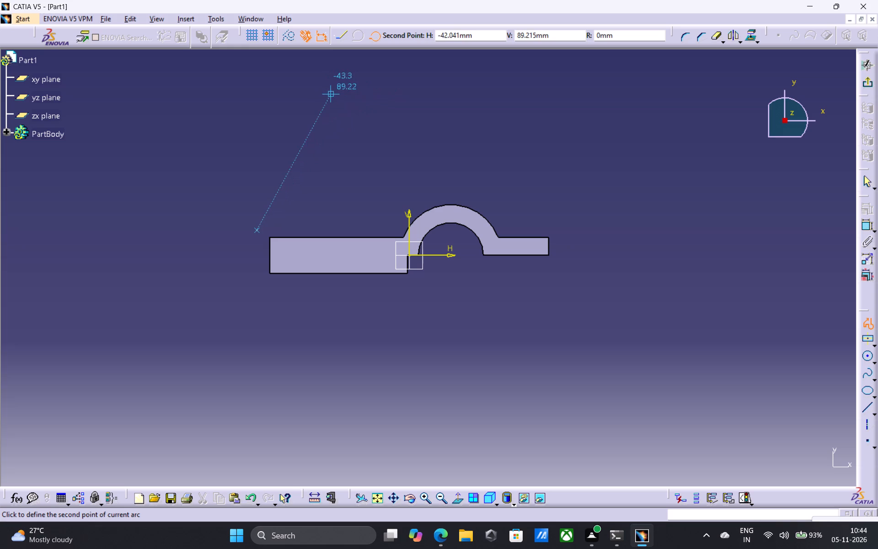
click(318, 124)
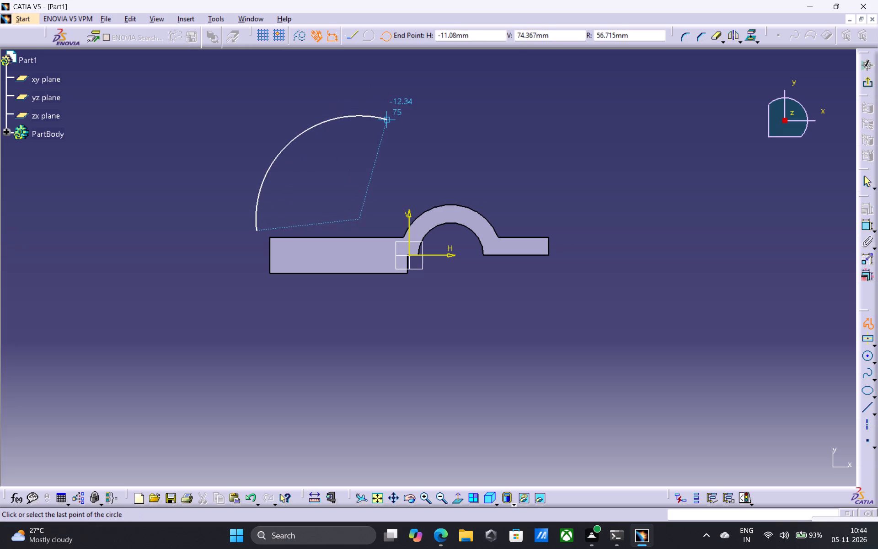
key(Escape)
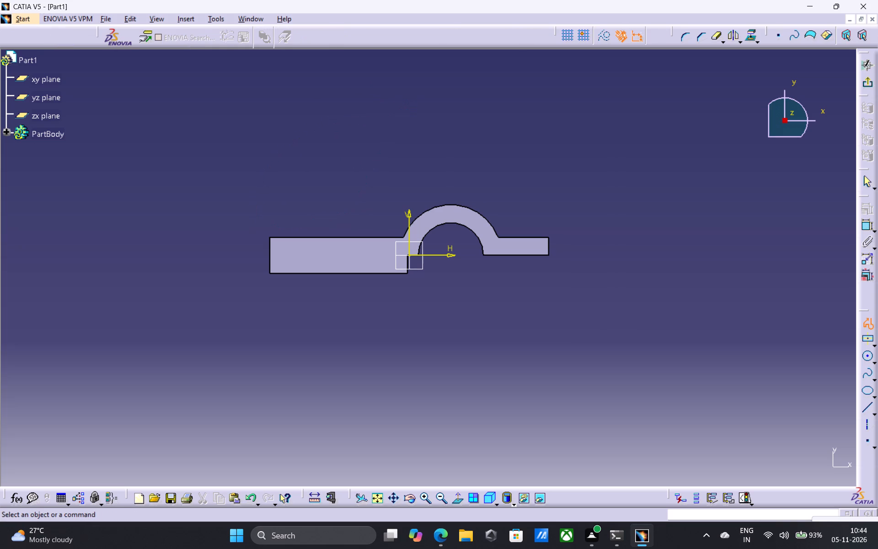
Sketch an open profile above the solid: a rising line about 80 mm, an arc about R36, and a descending tangent line about 62 mm.
click(867, 324)
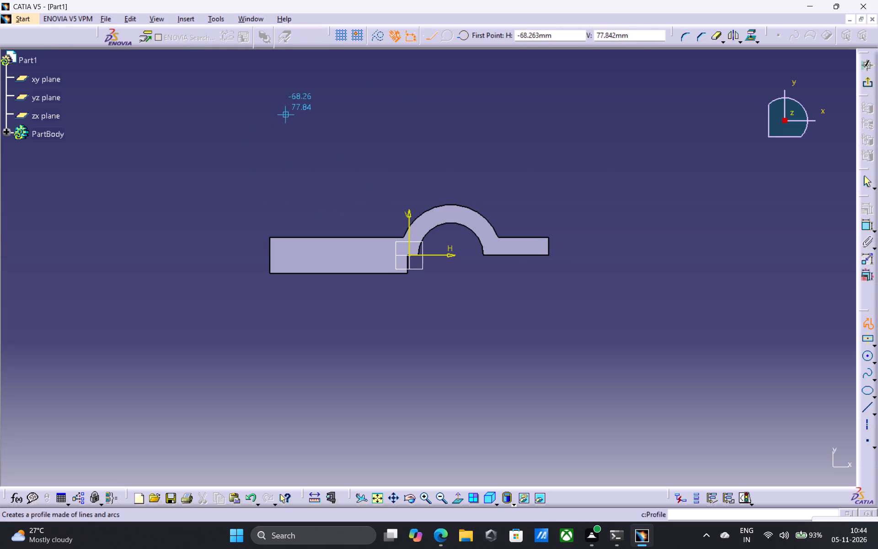
click(259, 236)
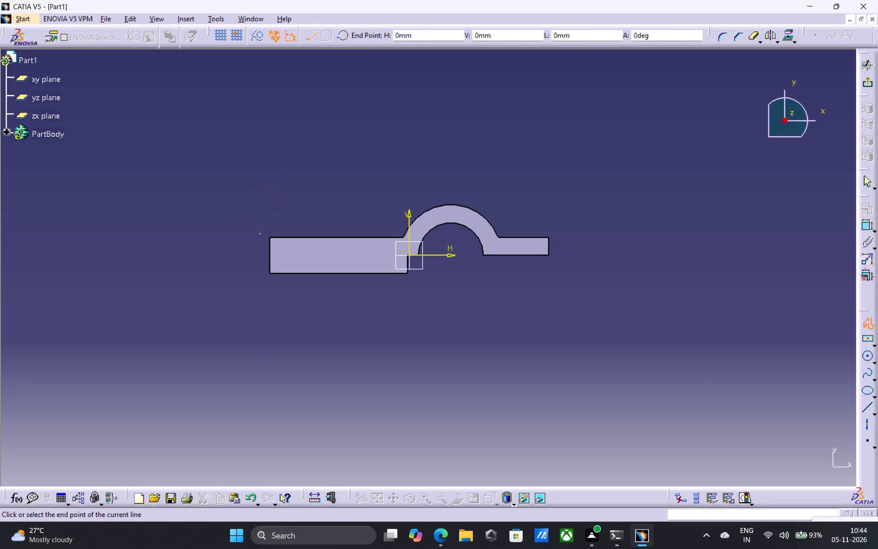
click(348, 118)
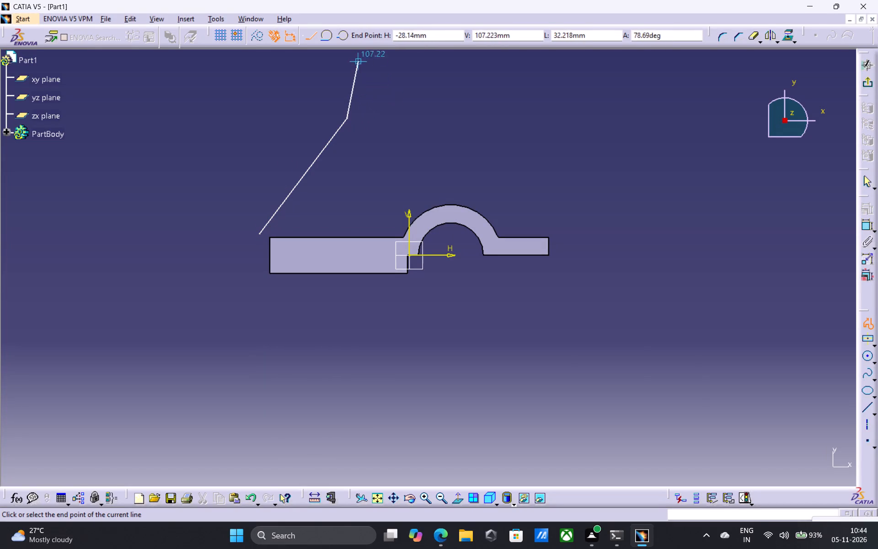
click(348, 38)
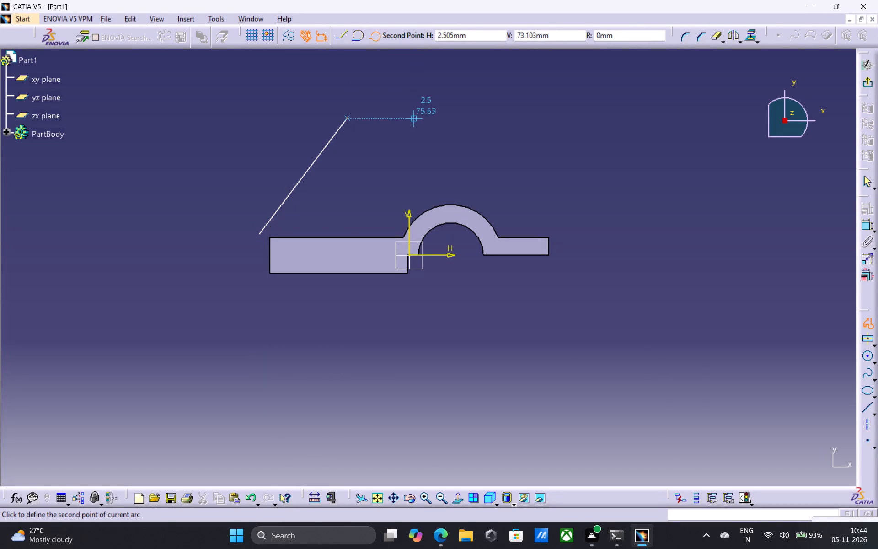
click(413, 124)
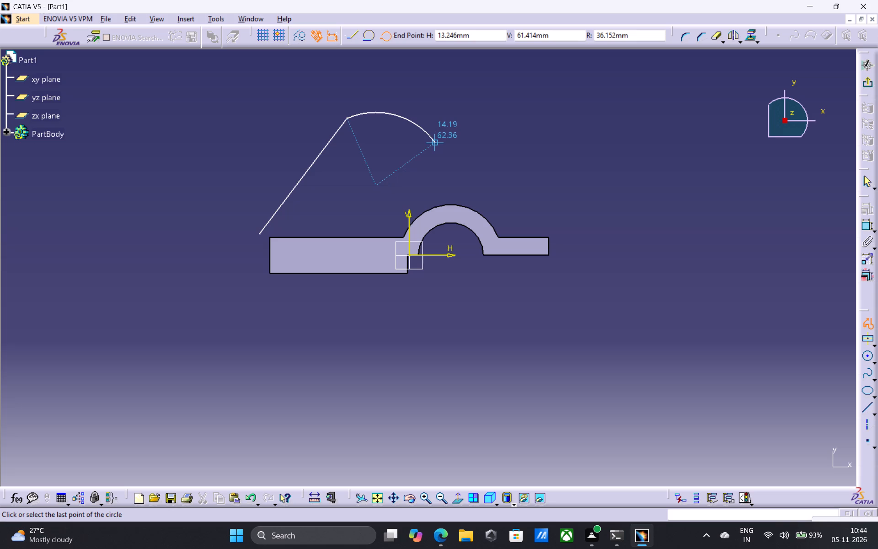
click(434, 144)
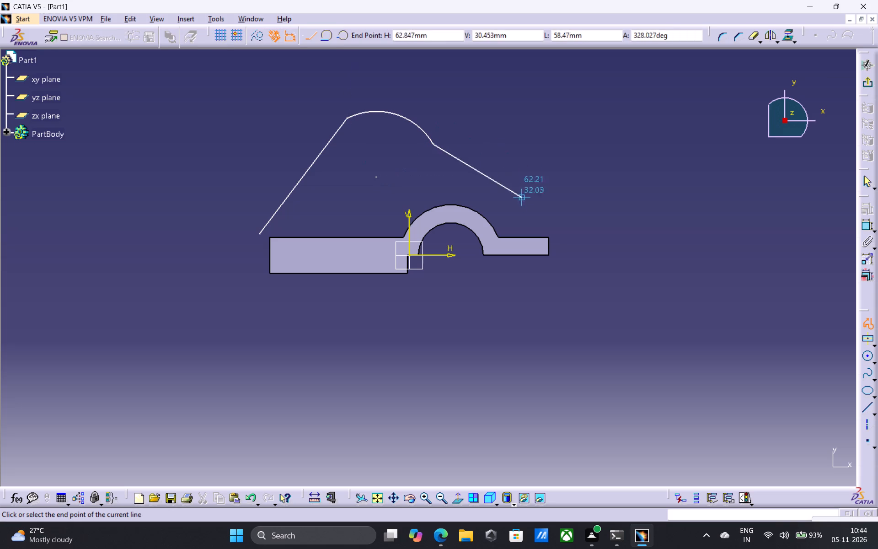
click(502, 231)
key(Escape)
key(Escape)
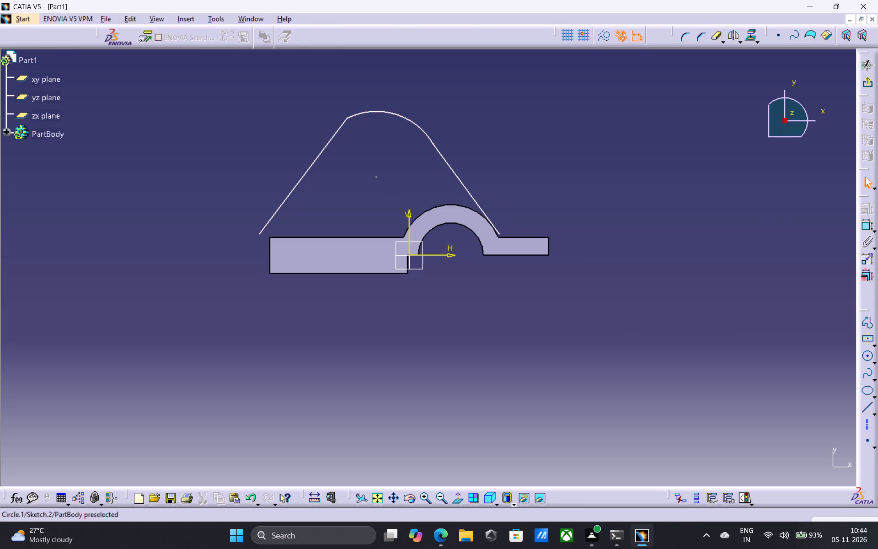
Dimension the profile's top arc with a radius of 18 mm.
double_click(862, 226)
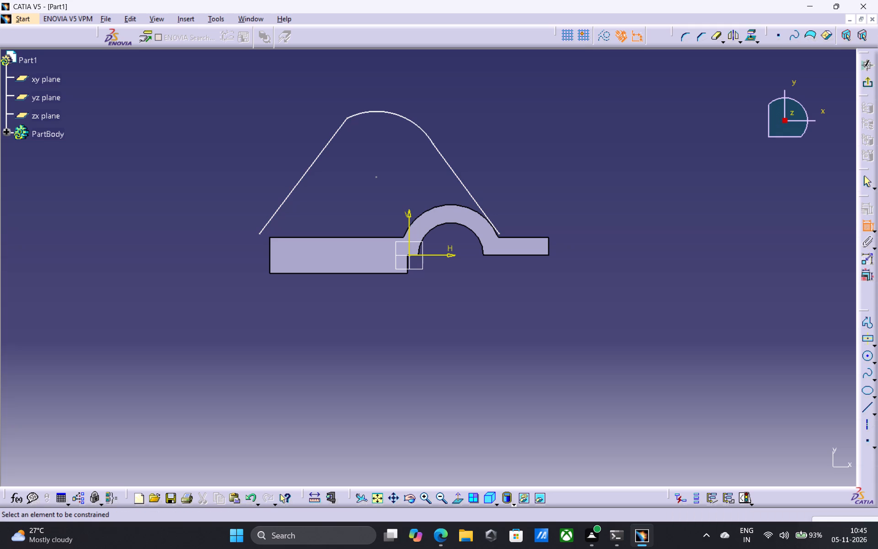
click(379, 110)
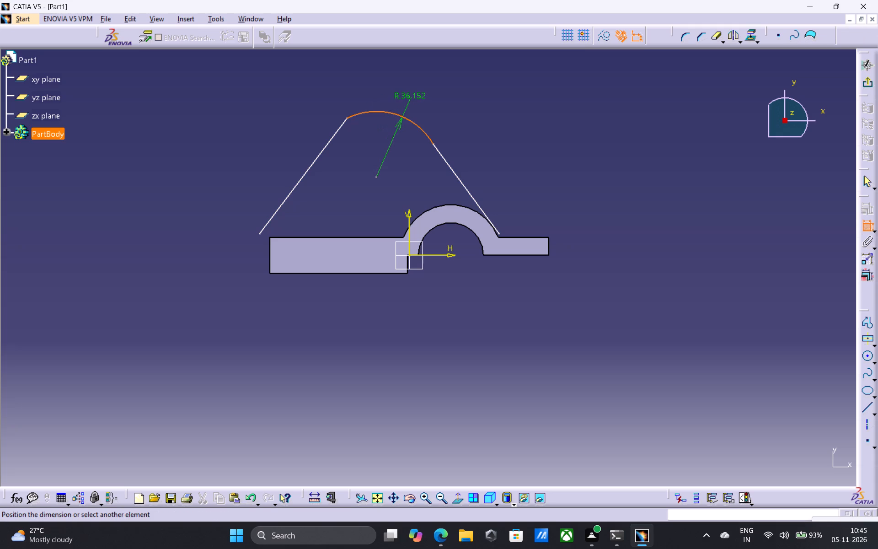
click(412, 97)
double_click(421, 90)
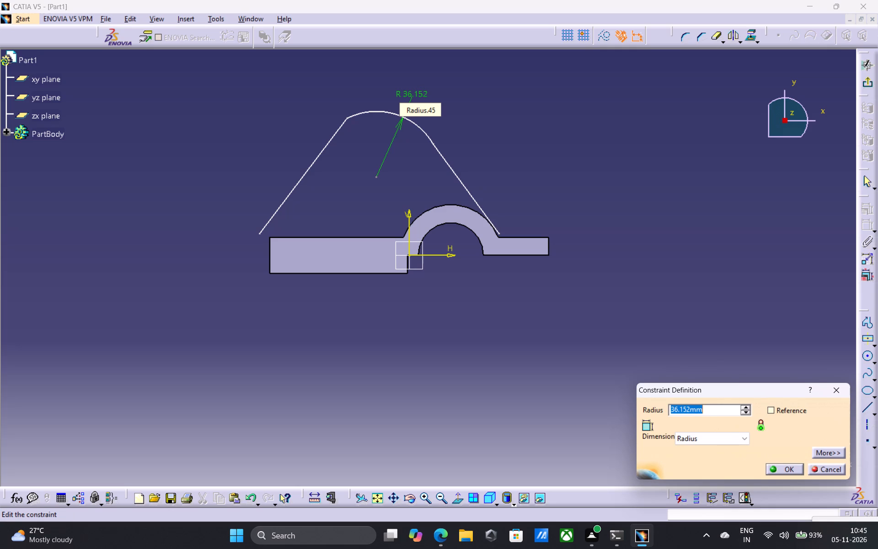
text(18)
key(Return)
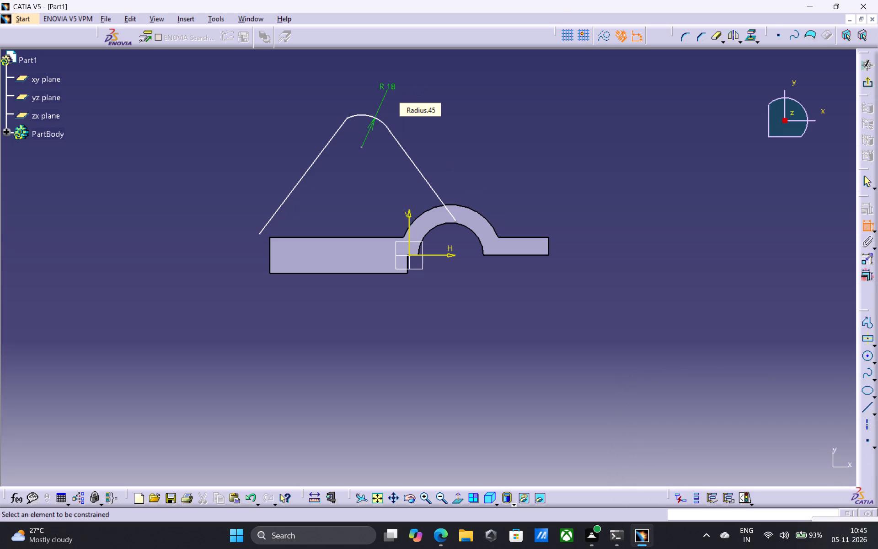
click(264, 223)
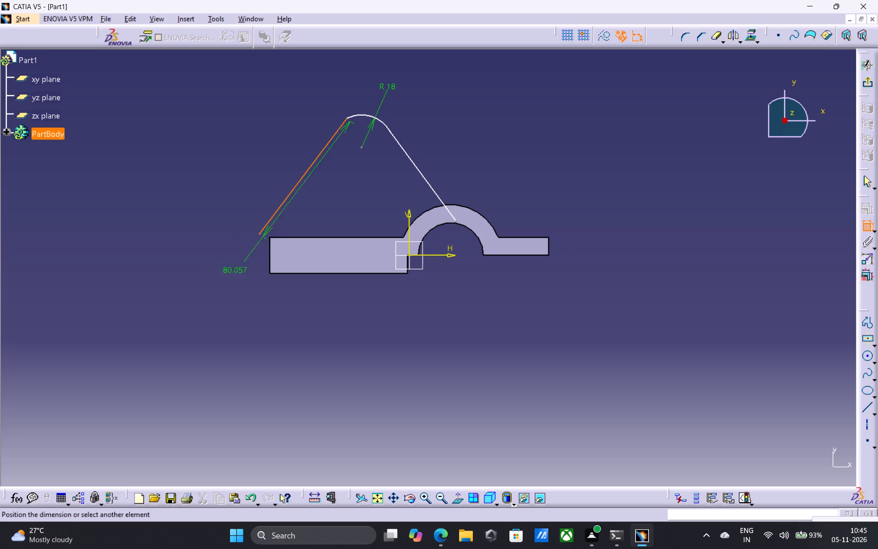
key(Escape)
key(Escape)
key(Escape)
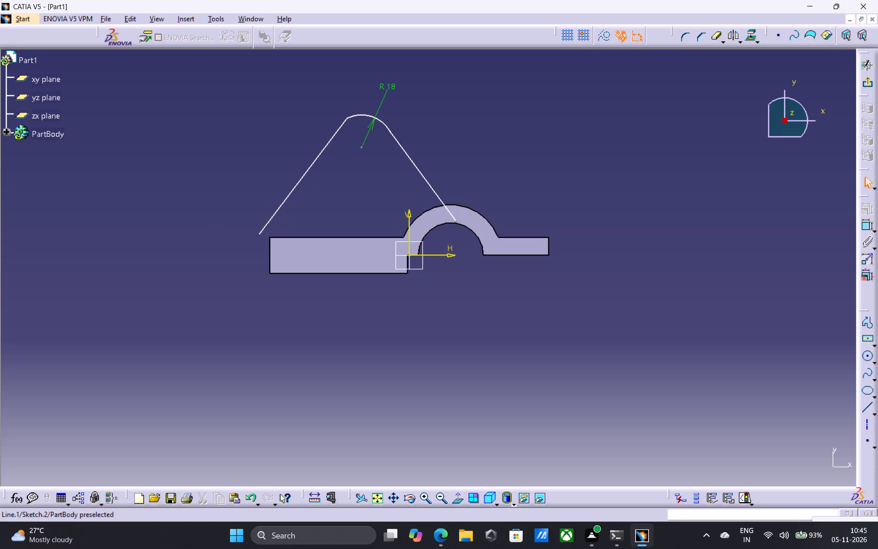
Apply a Coincidence constraint between the left sloping line and the upper-left corner of the solid's flat block.
click(260, 231)
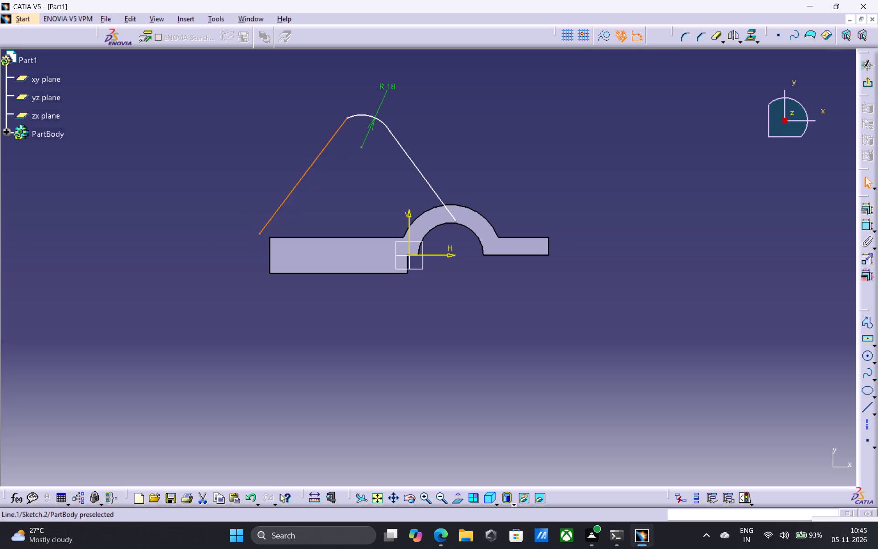
ctrl+click(268, 236)
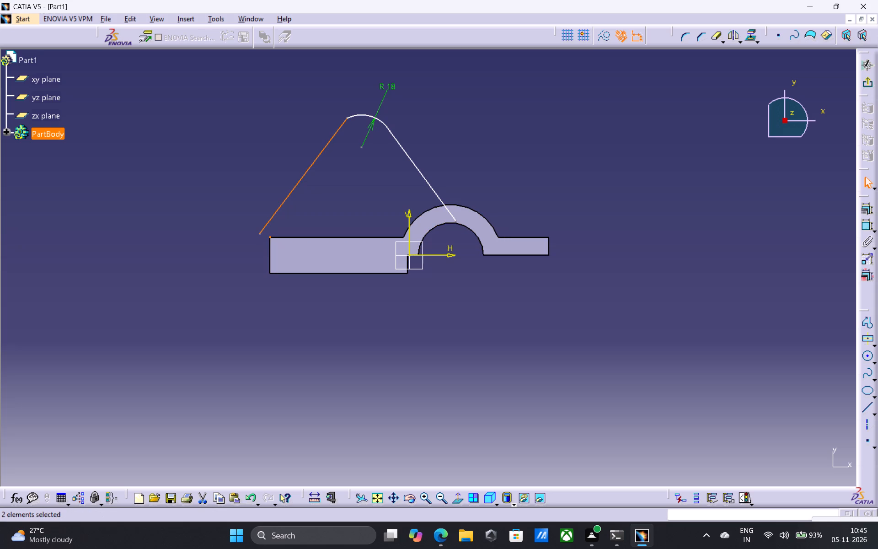
click(859, 210)
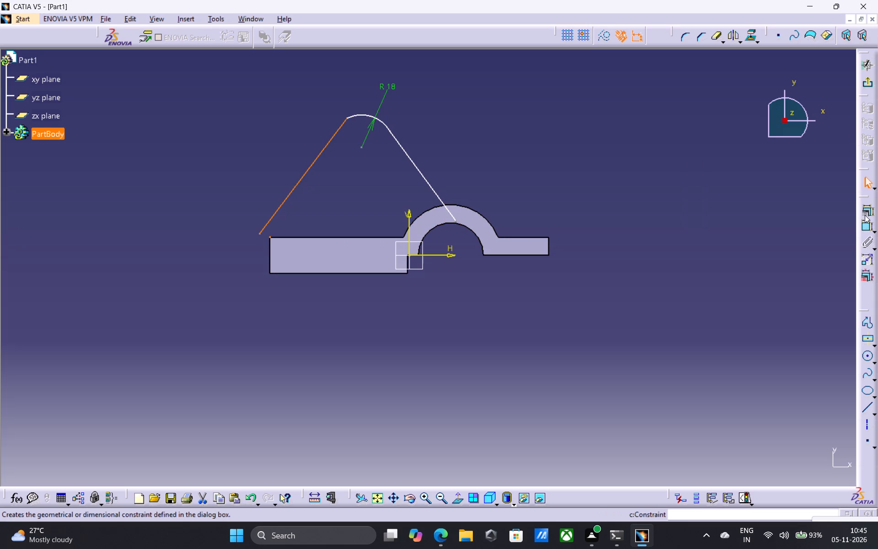
click(865, 215)
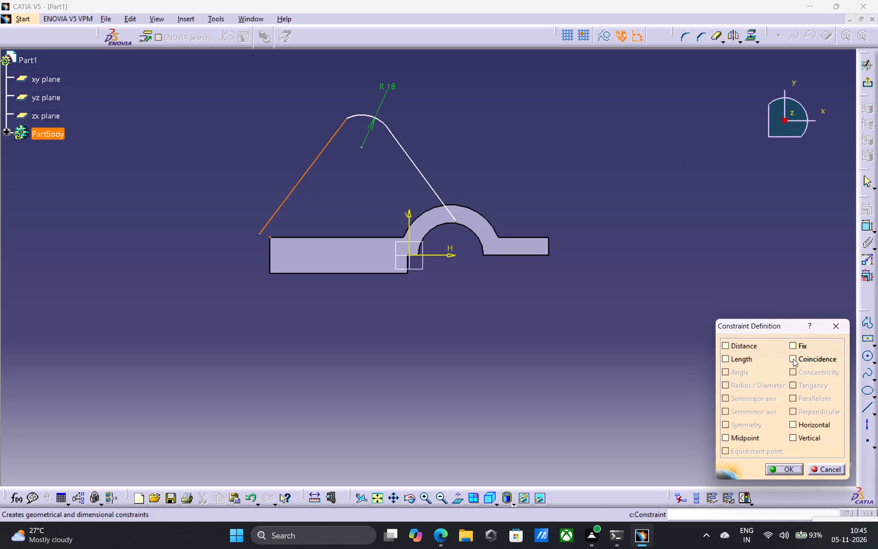
click(791, 359)
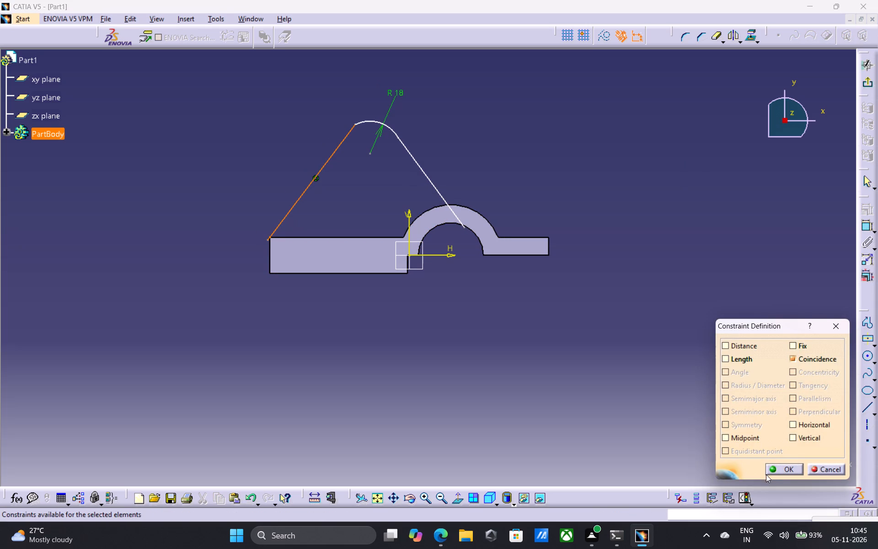
click(766, 472)
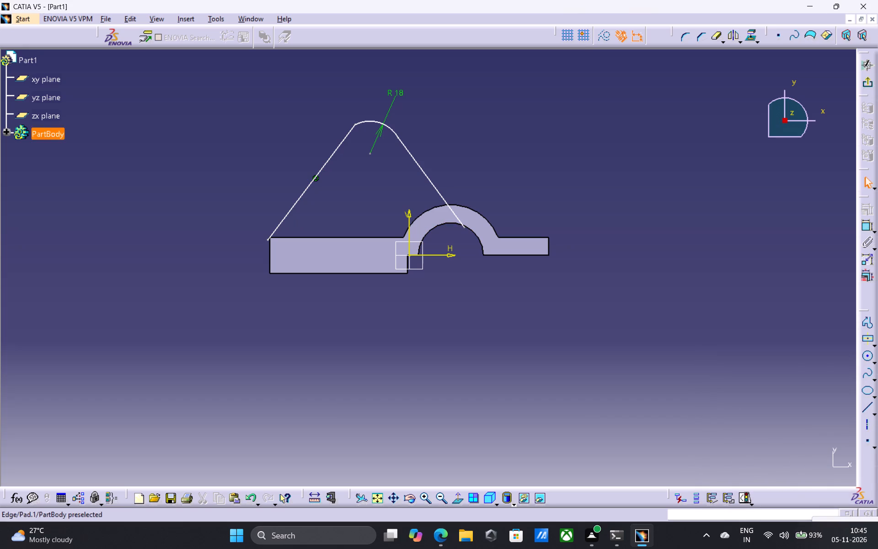
Apply a Tangency constraint between the right sloping line and the outer arc edge of the solid.
click(458, 220)
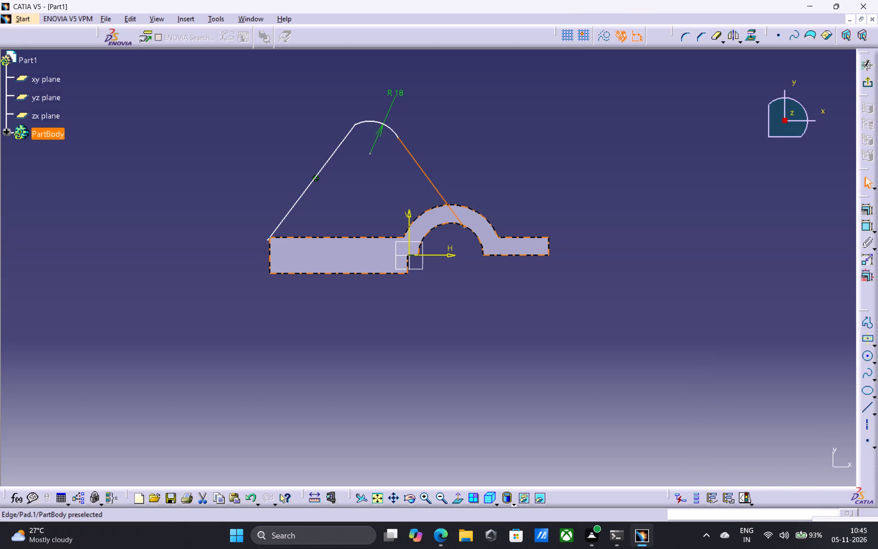
ctrl+click(485, 217)
click(867, 210)
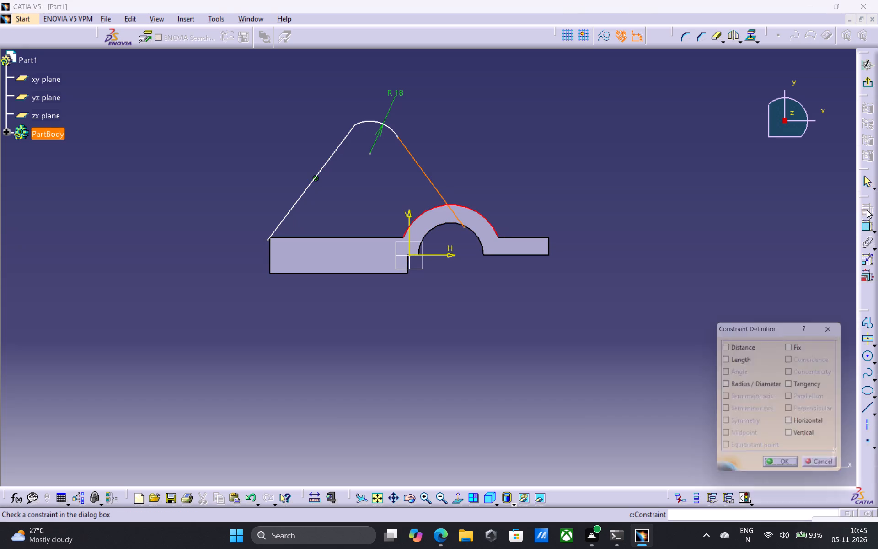
click(795, 382)
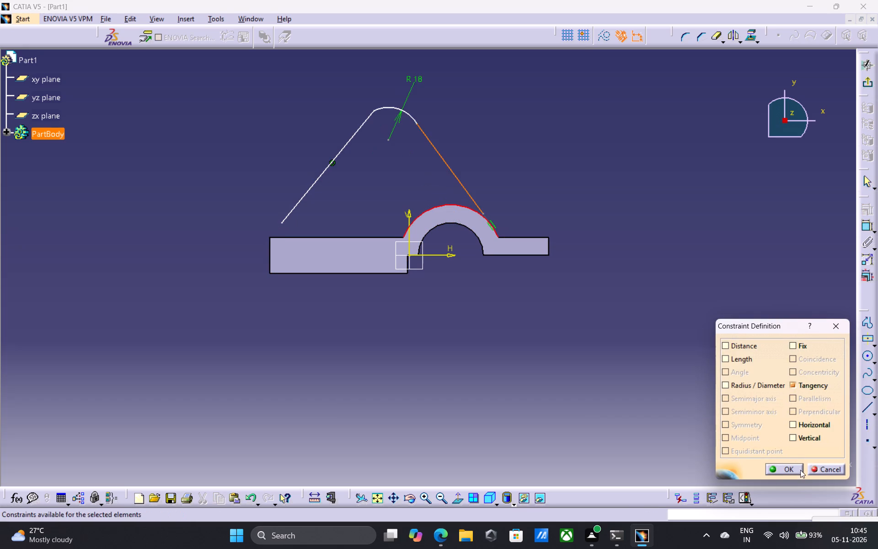
click(787, 470)
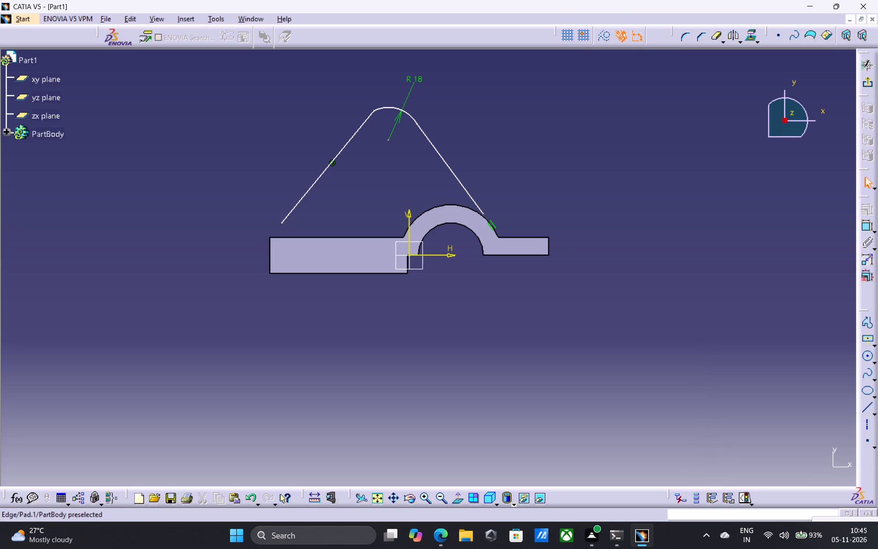
Constrain the left sloping line's lower endpoint to the upper-left corner of the solid's flat block with a 0 mm distance.
click(281, 222)
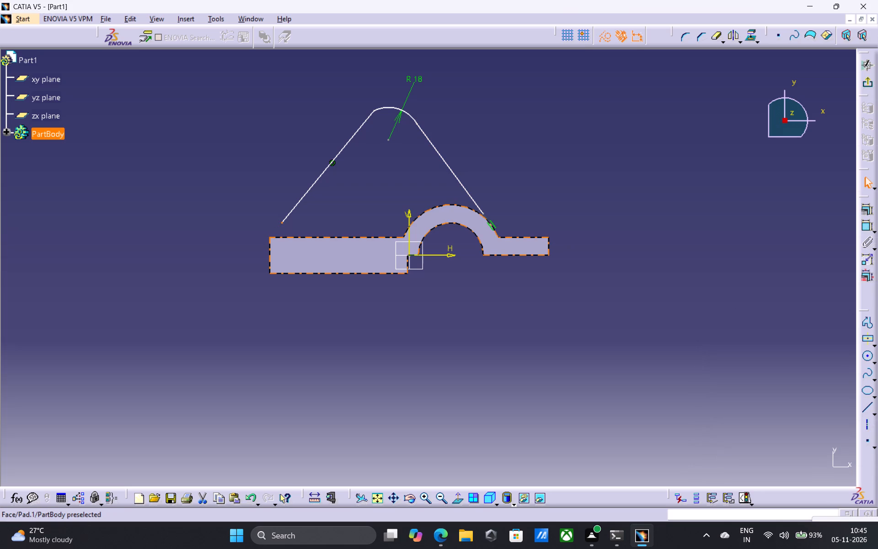
shift+click(271, 237)
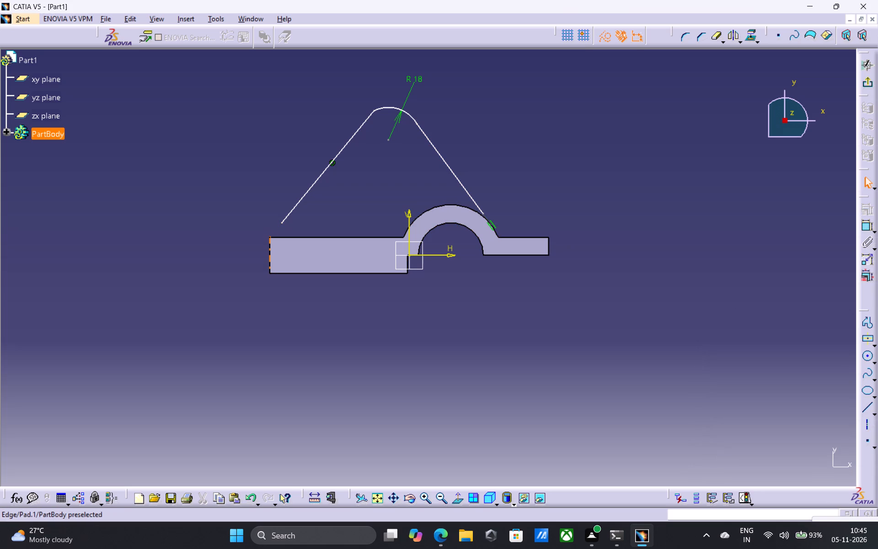
click(868, 224)
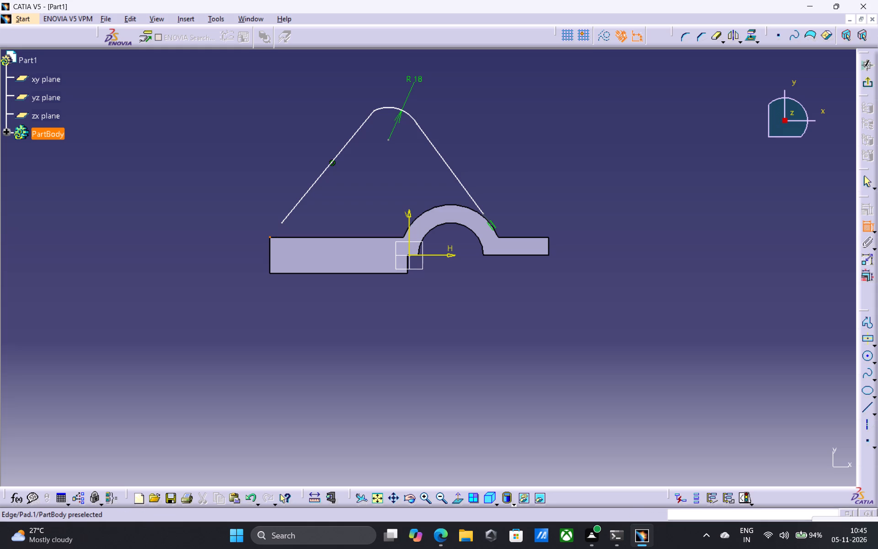
ctrl+click(279, 222)
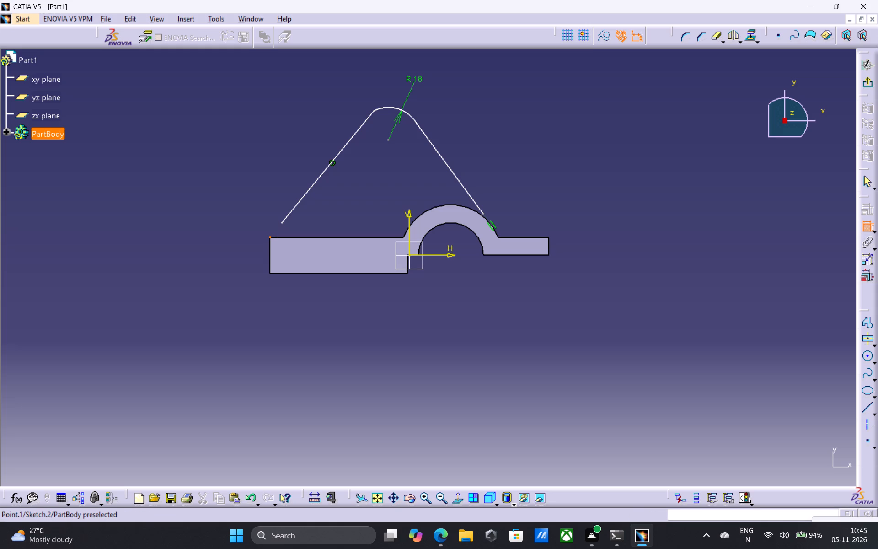
ctrl+click(282, 223)
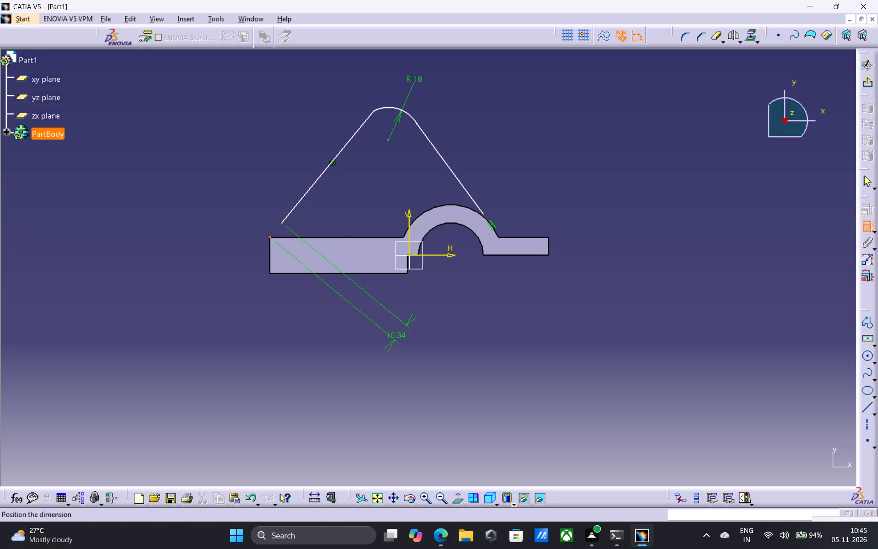
click(398, 340)
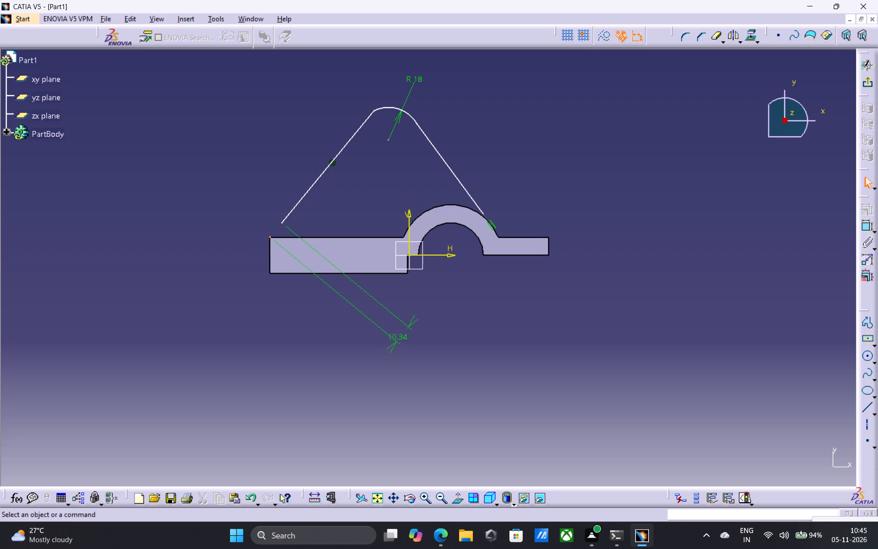
click(395, 337)
click(395, 337)
key(0)
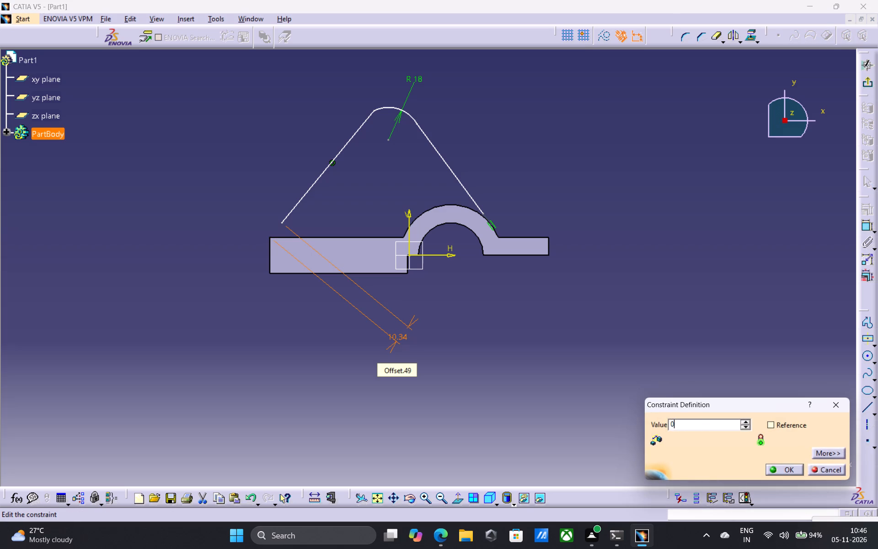
key(Return)
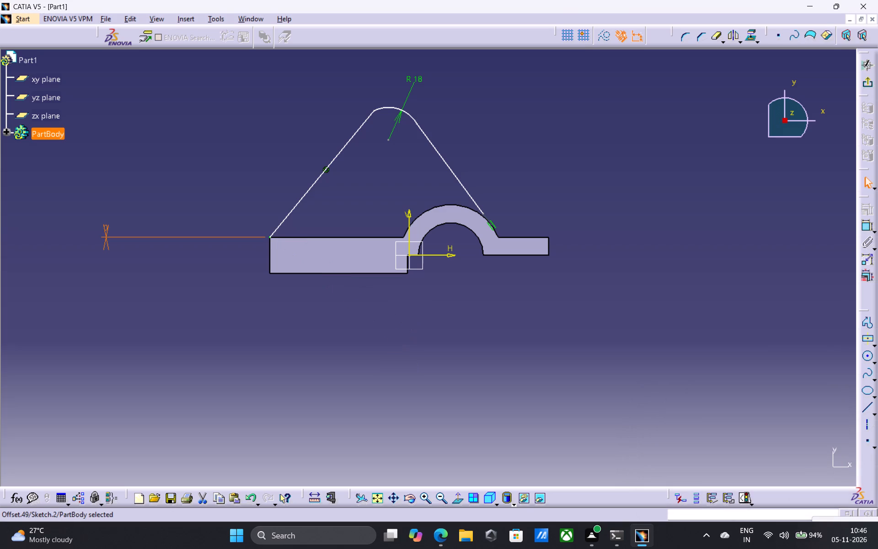
key(Escape)
key(Escape)
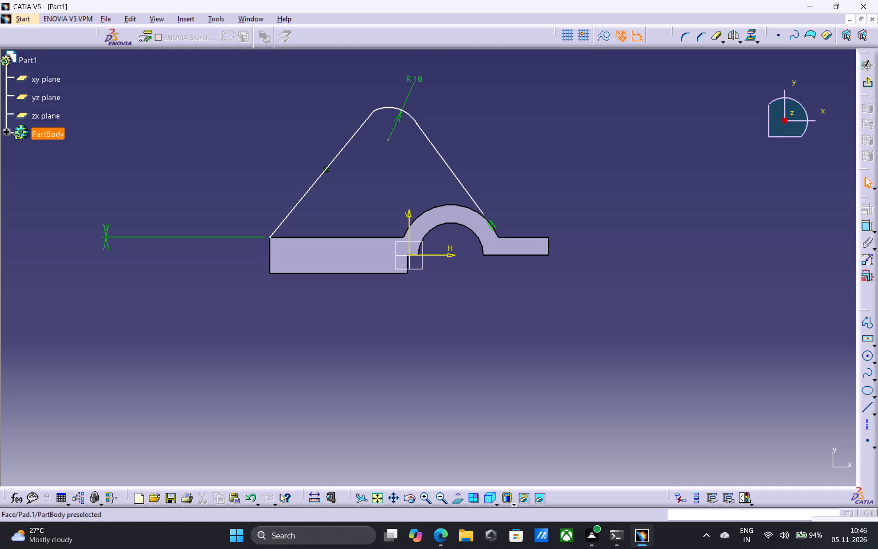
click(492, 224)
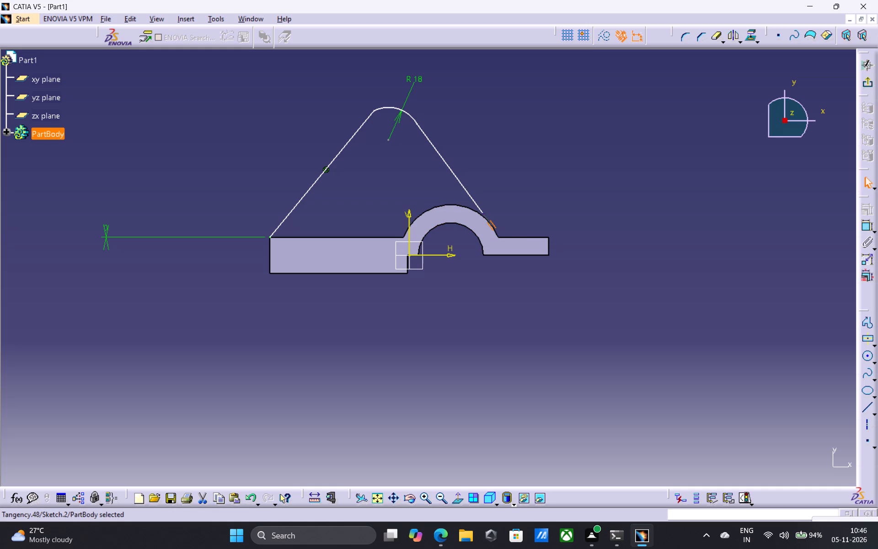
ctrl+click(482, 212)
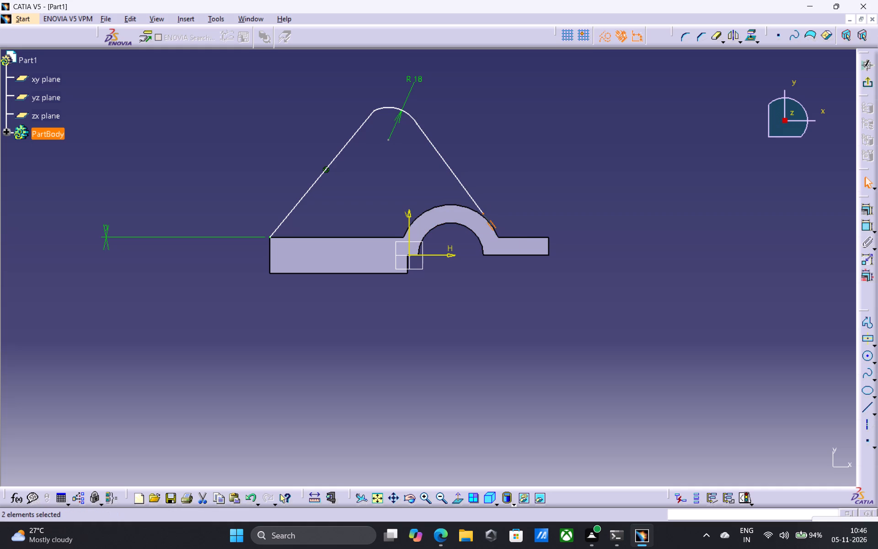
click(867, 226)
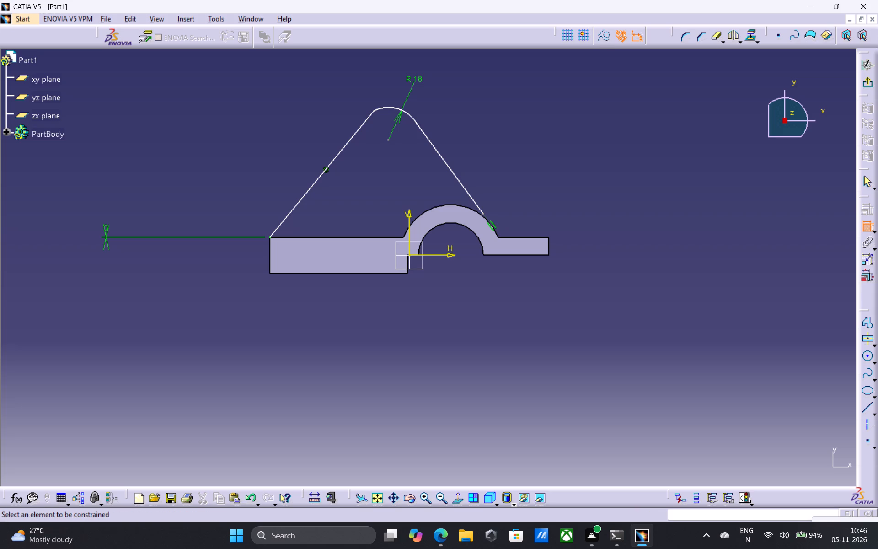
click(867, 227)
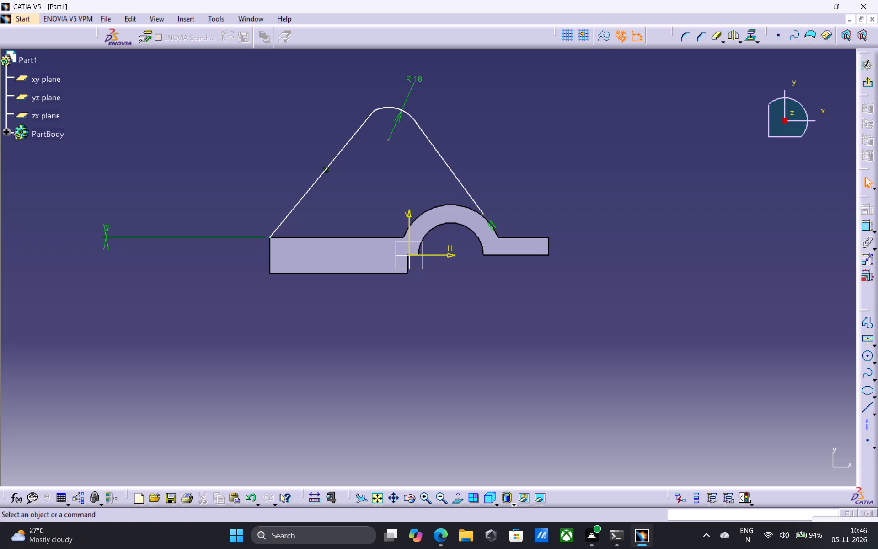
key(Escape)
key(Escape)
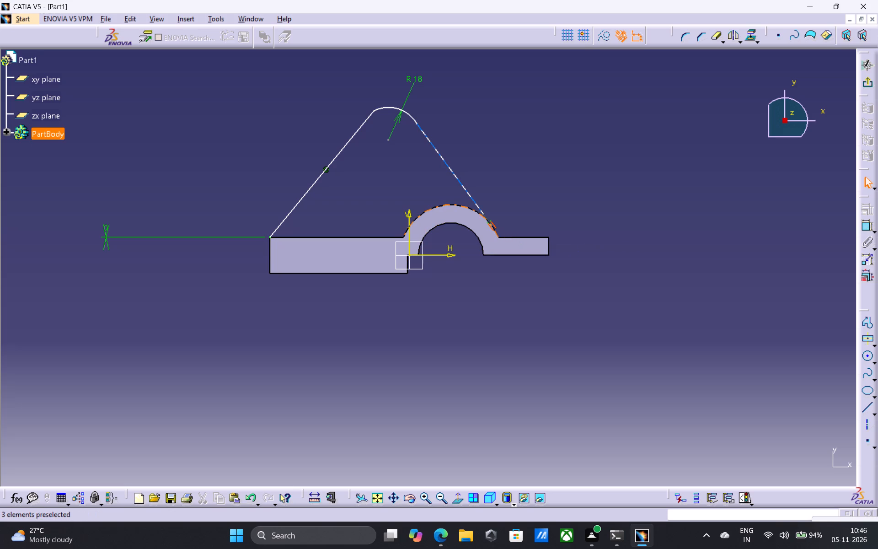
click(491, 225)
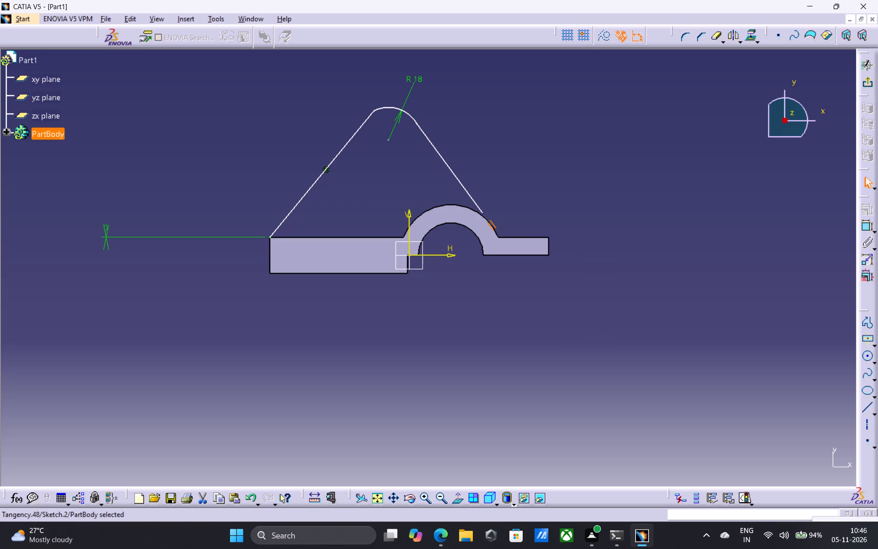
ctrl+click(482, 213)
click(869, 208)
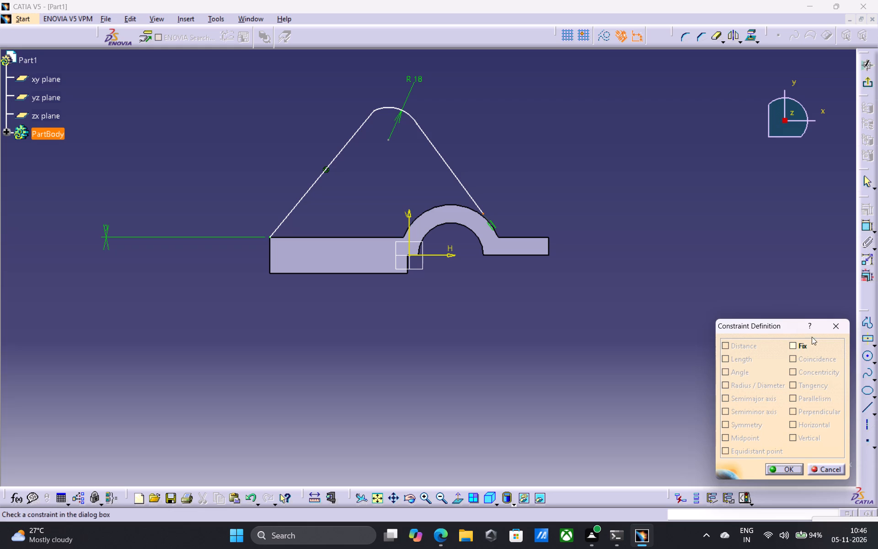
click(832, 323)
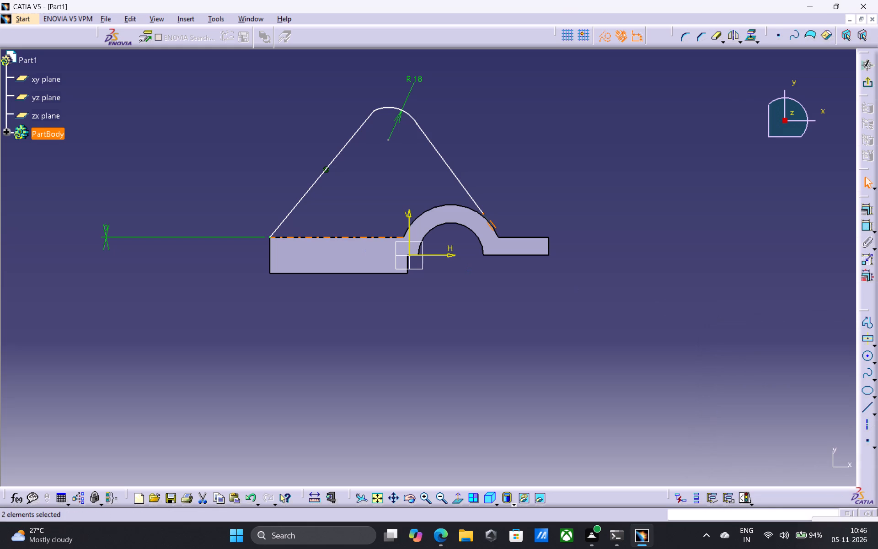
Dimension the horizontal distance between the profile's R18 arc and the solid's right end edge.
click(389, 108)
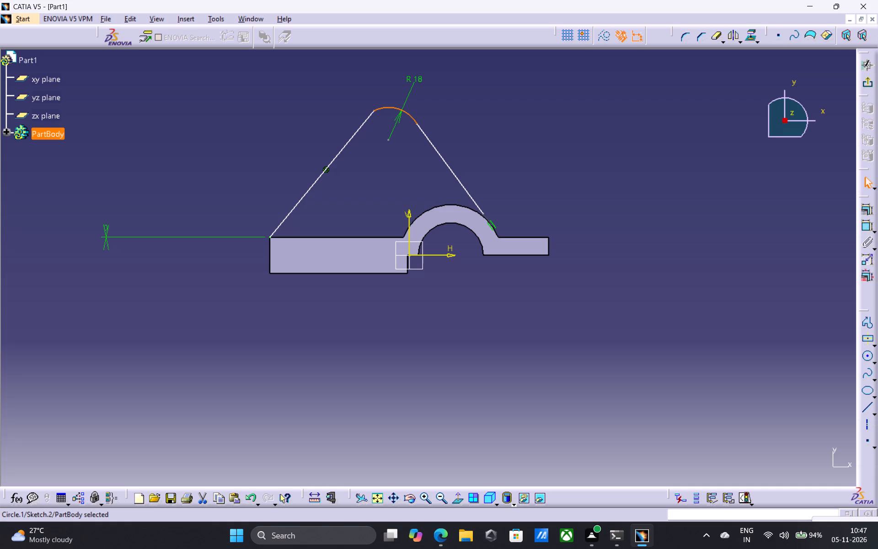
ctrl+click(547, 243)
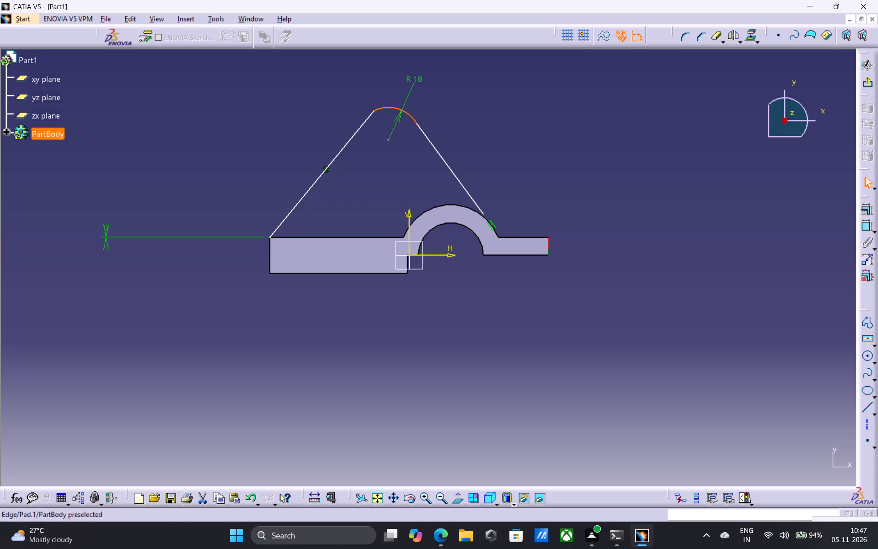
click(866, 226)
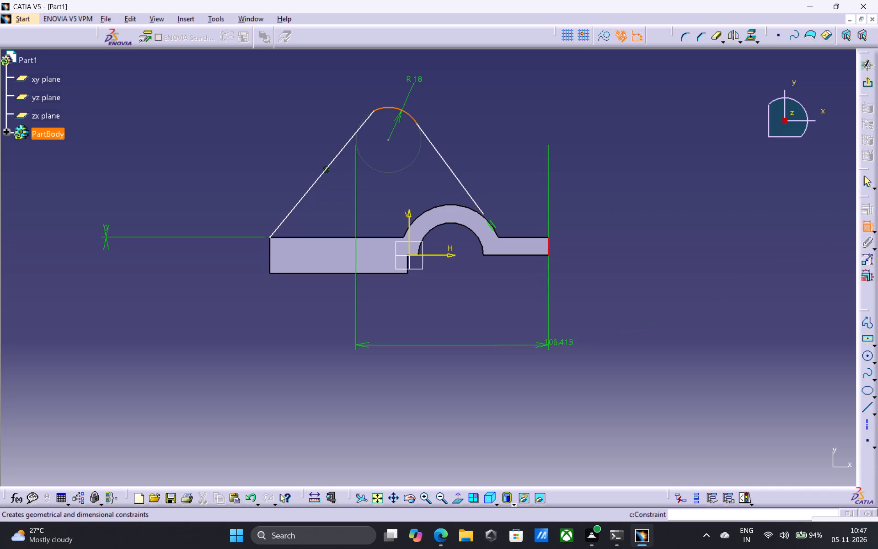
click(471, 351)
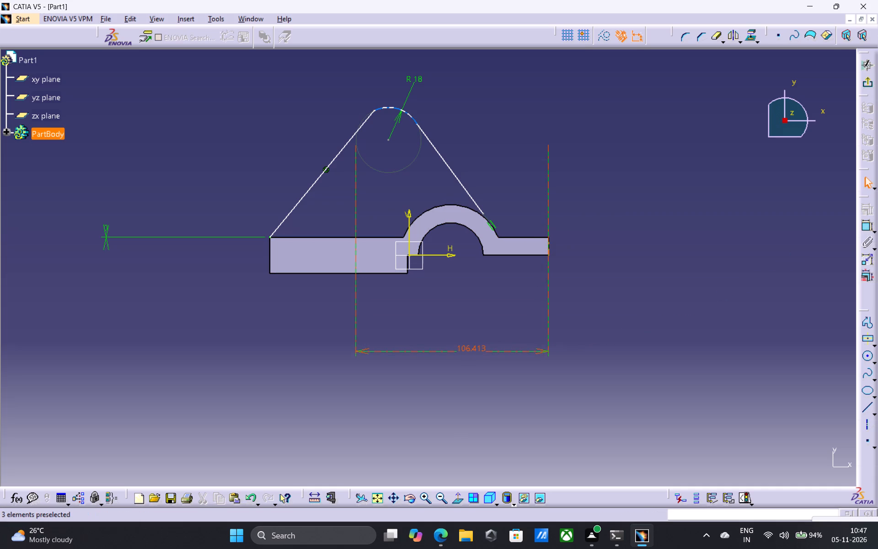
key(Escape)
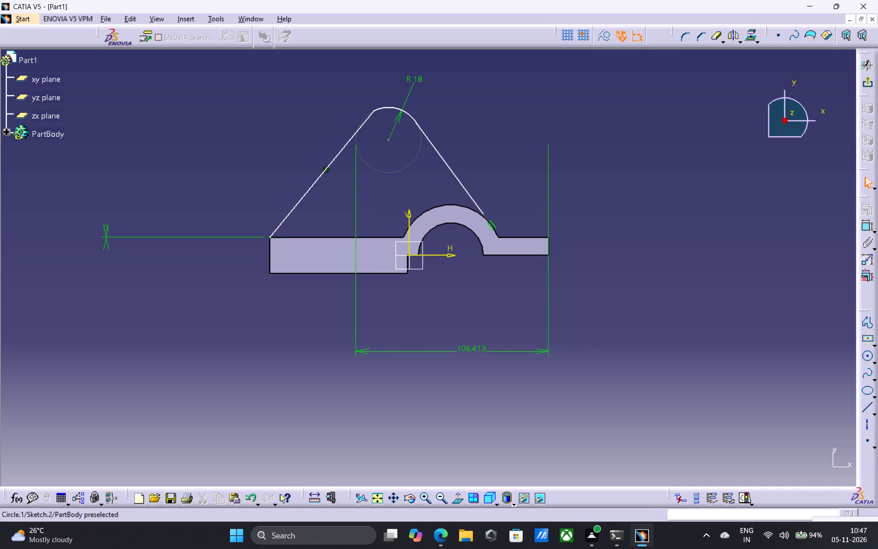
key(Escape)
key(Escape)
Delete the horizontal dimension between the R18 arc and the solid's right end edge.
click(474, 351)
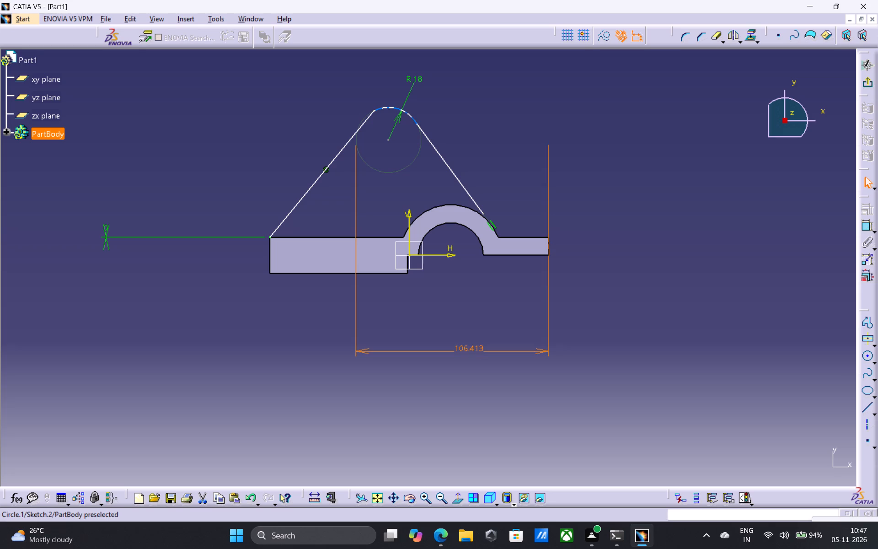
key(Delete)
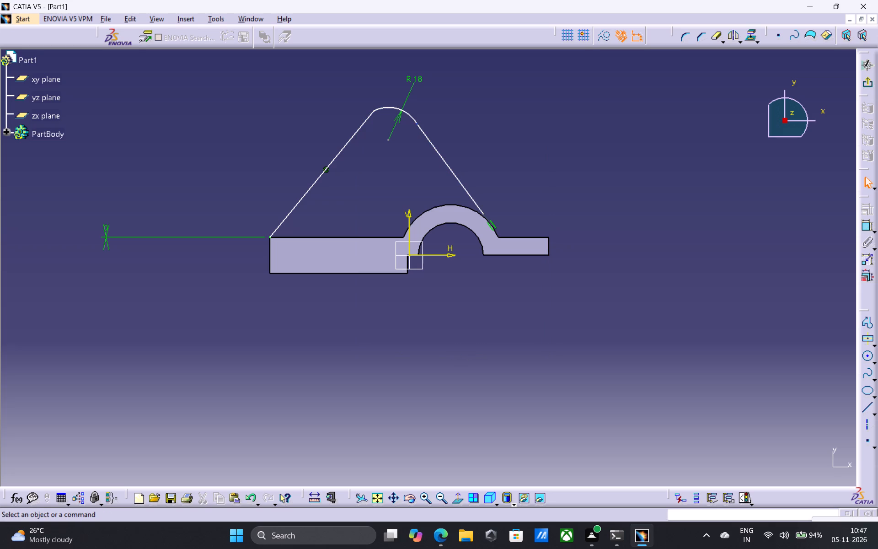
Dimension the horizontal distance from the junction of the R18 arc and right sloping line to the solid's right end edge.
click(417, 123)
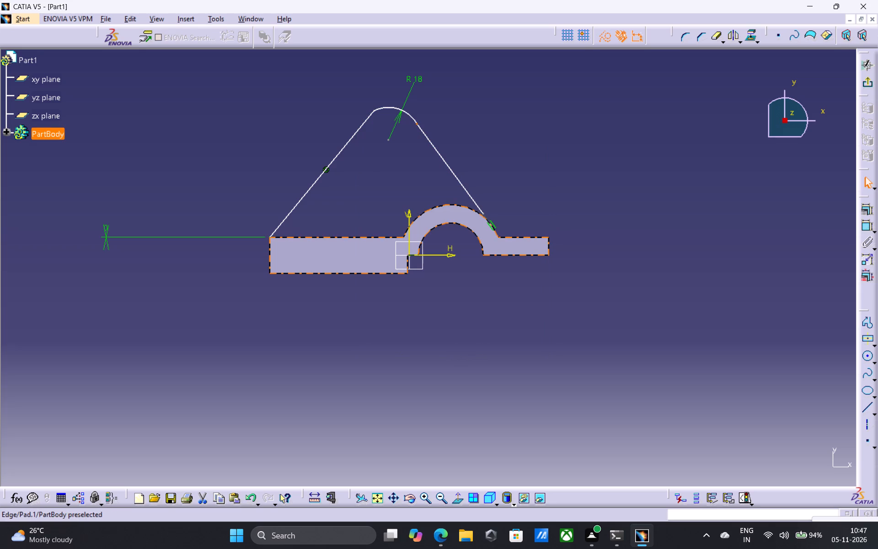
ctrl+click(550, 247)
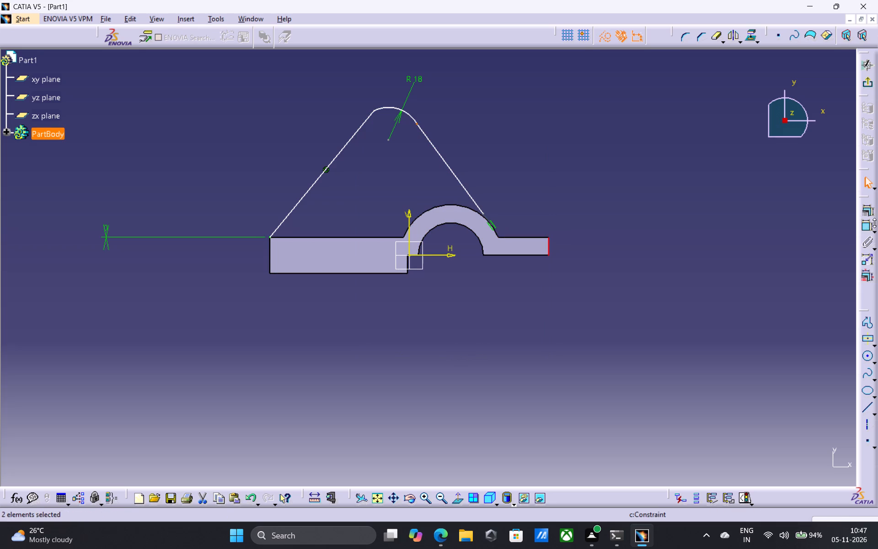
click(872, 229)
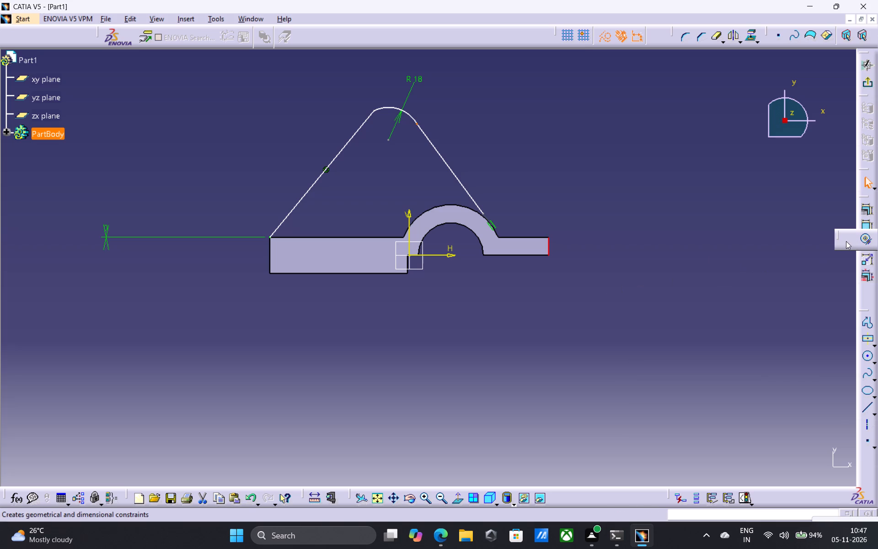
drag(846, 241, 840, 241)
click(849, 237)
click(849, 241)
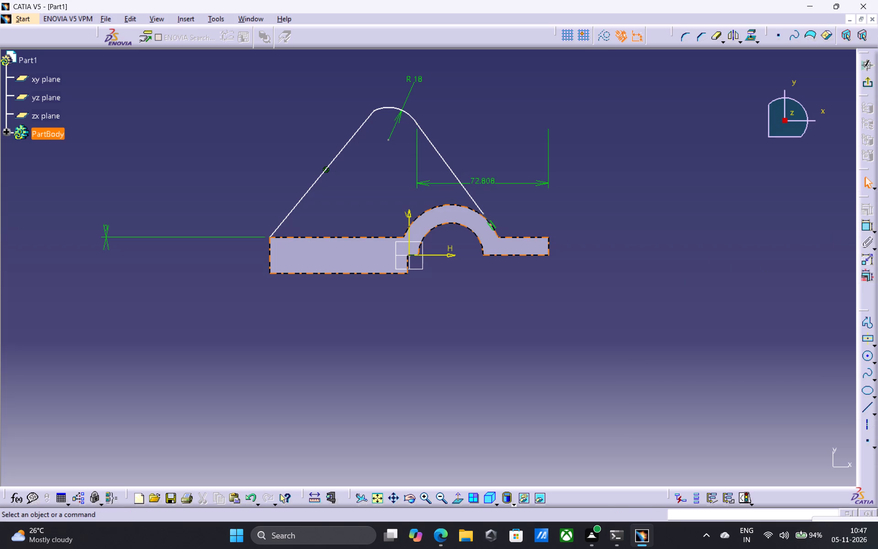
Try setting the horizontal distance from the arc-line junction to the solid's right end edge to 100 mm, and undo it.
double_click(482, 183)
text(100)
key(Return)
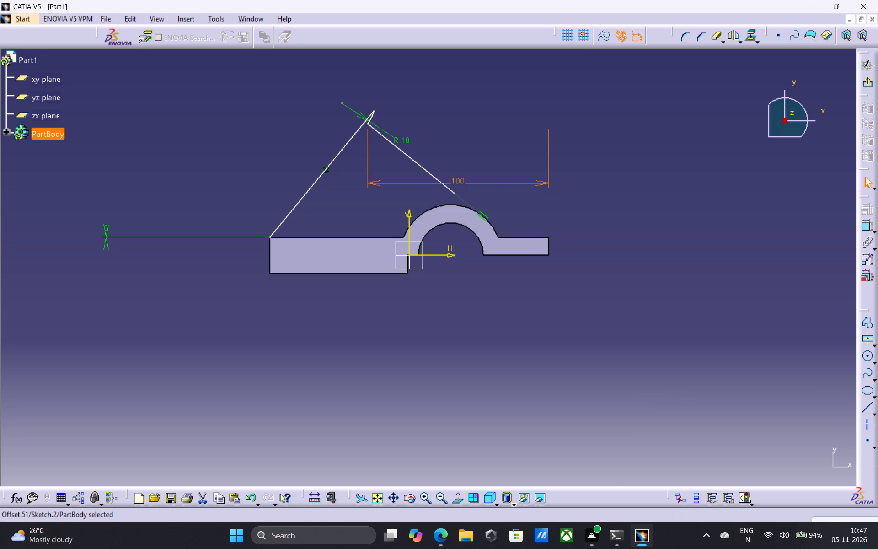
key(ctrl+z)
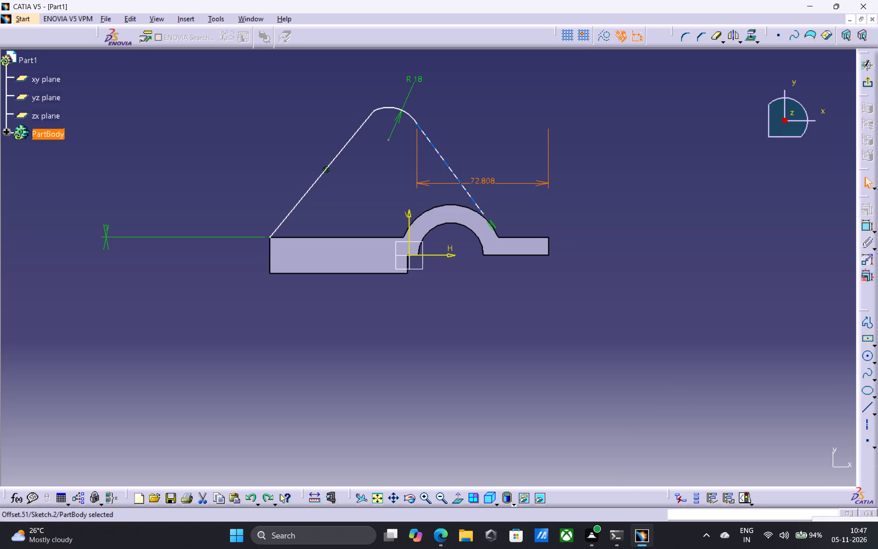
Exit the sketch and create a pad from the R18 arc profile with mirrored extent and a 25 mm length.
click(864, 88)
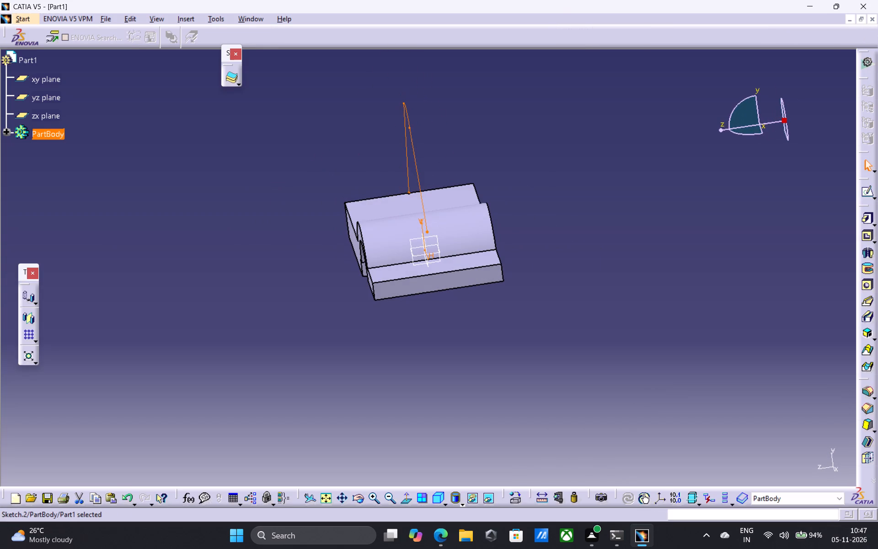
click(868, 222)
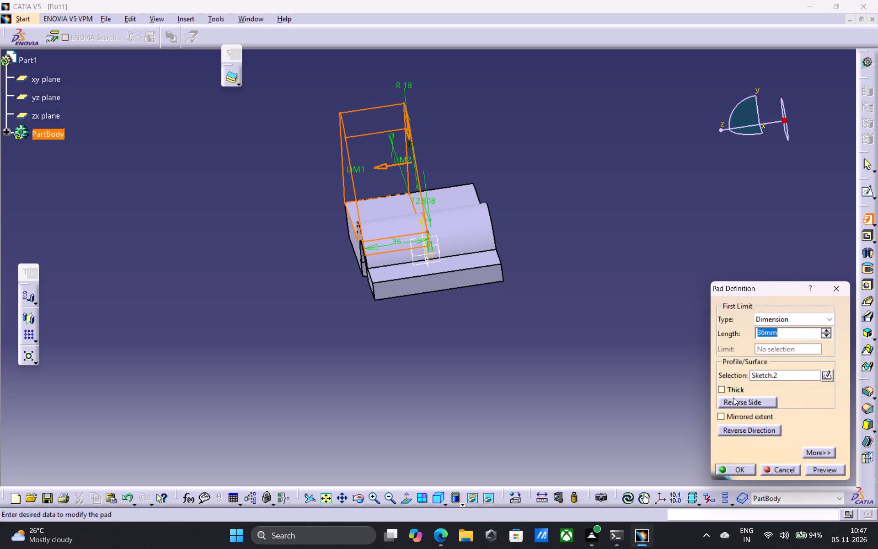
click(721, 415)
click(763, 332)
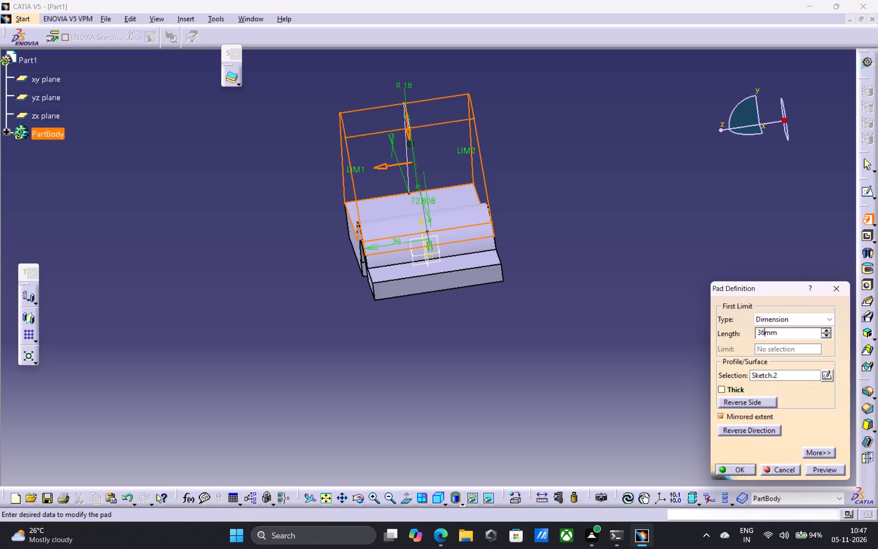
key(BackSpace)
key(BackSpace)
text(25)
key(Return)
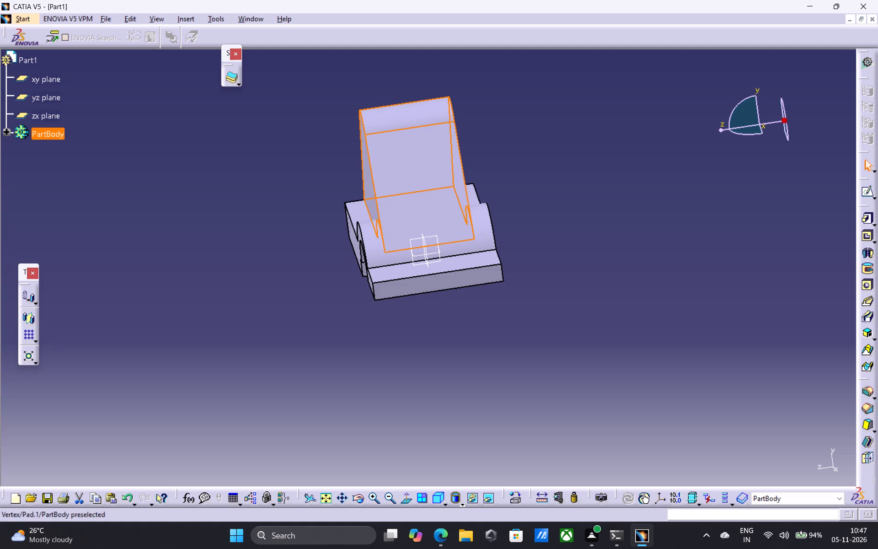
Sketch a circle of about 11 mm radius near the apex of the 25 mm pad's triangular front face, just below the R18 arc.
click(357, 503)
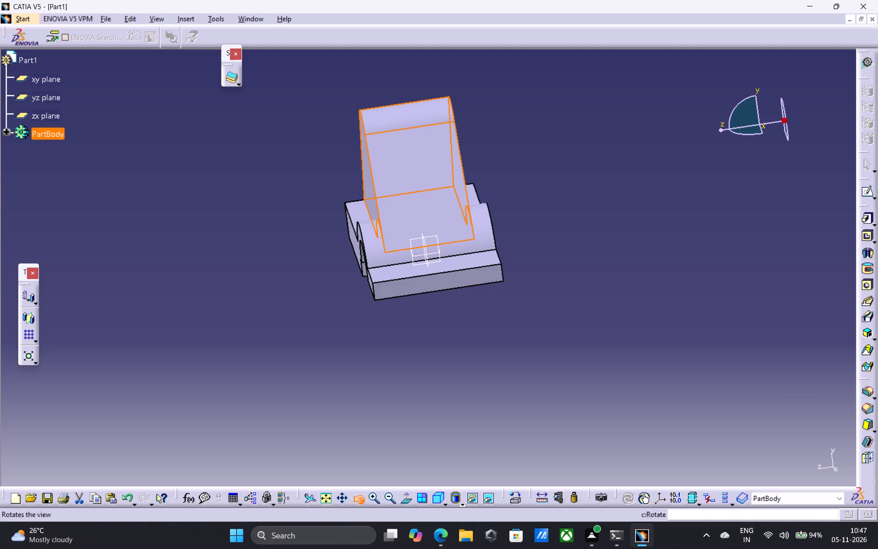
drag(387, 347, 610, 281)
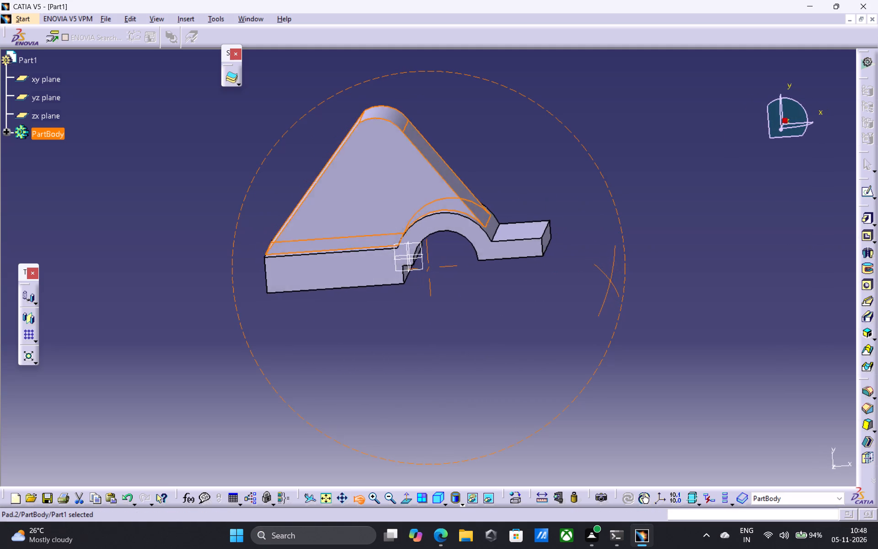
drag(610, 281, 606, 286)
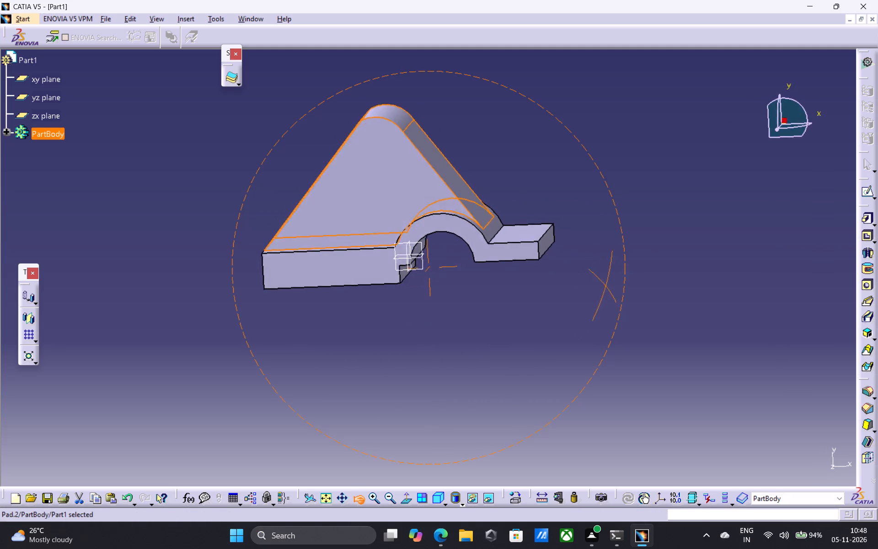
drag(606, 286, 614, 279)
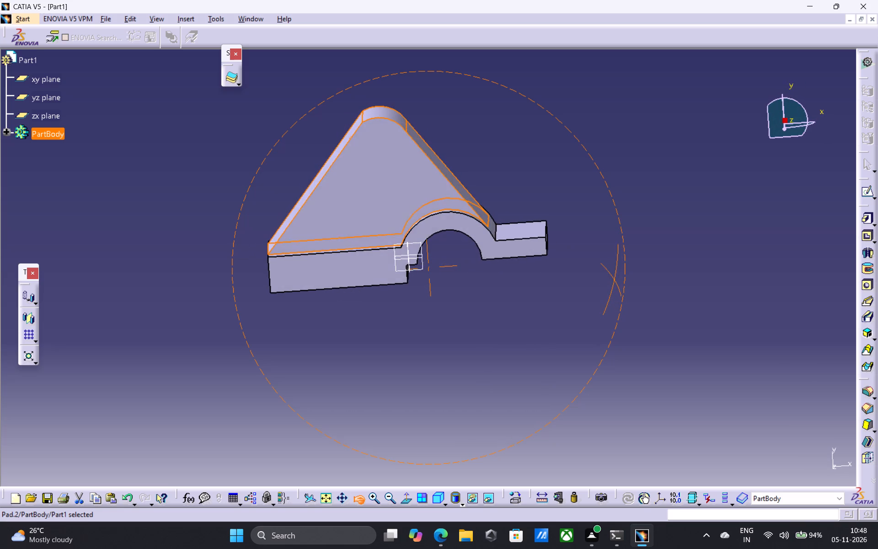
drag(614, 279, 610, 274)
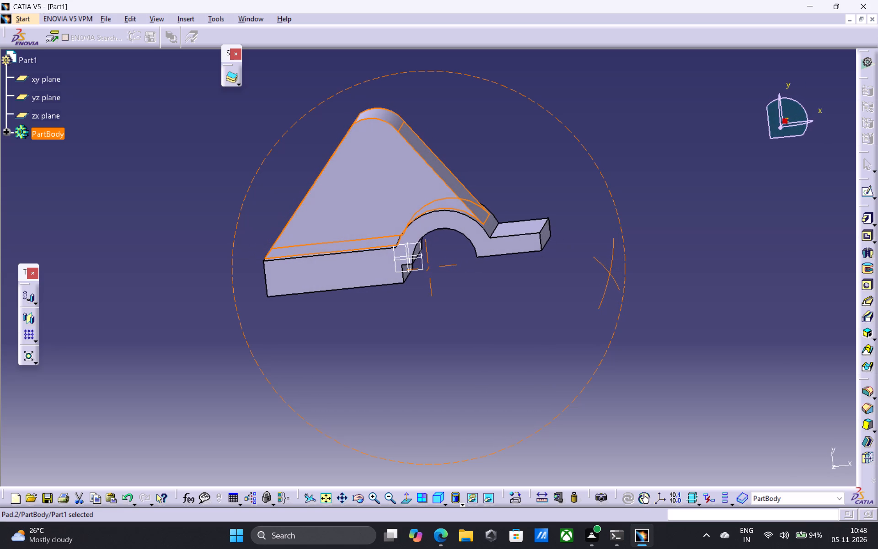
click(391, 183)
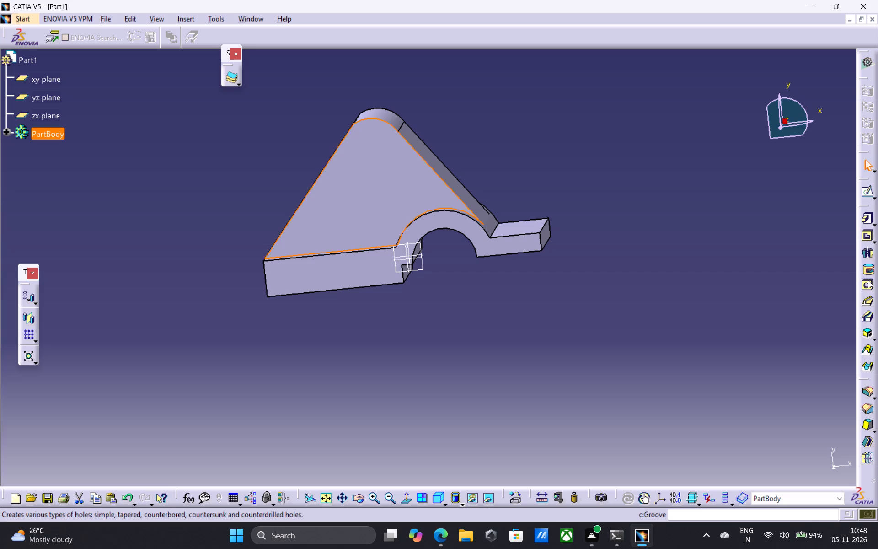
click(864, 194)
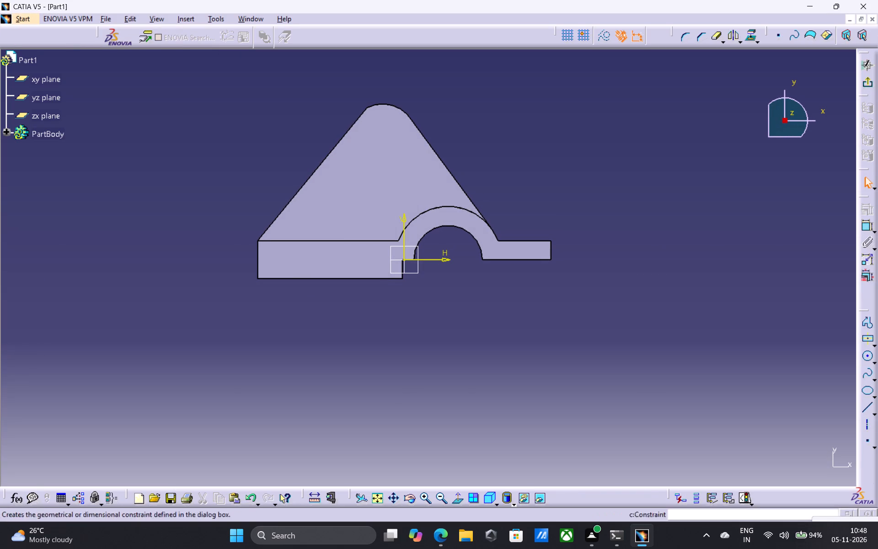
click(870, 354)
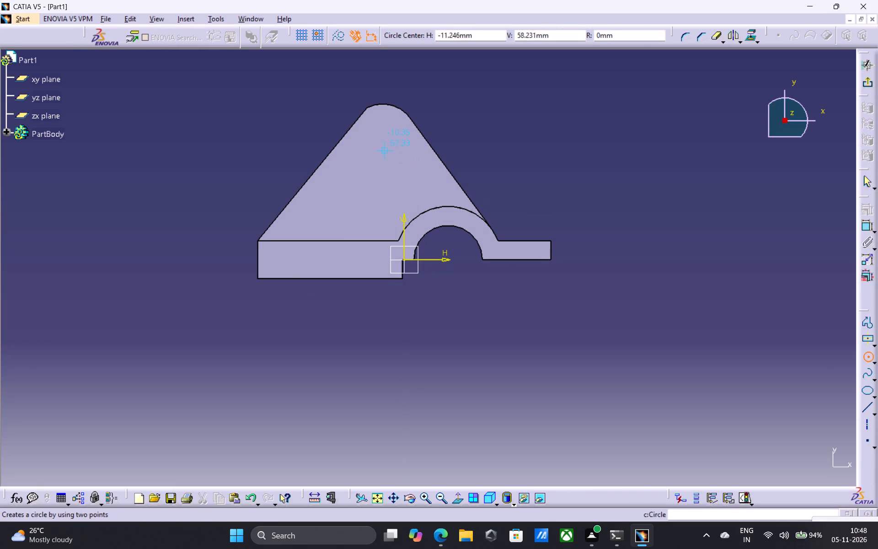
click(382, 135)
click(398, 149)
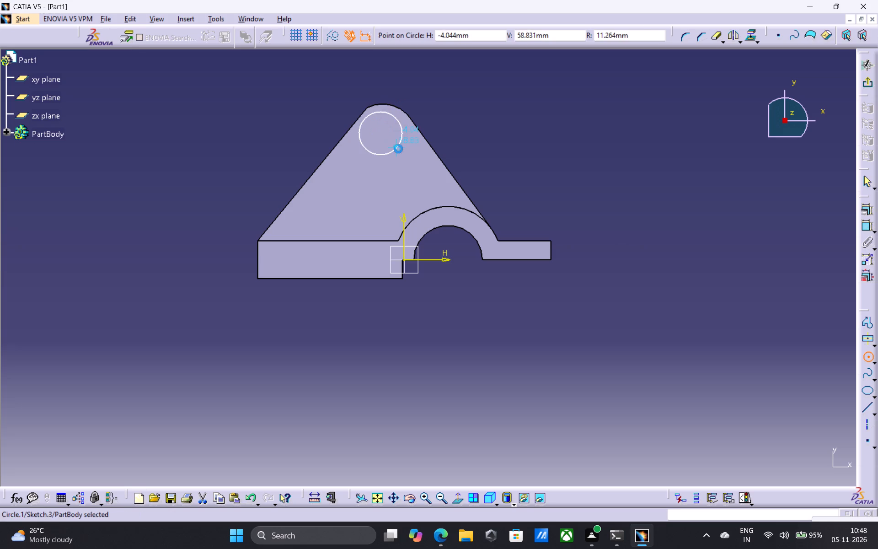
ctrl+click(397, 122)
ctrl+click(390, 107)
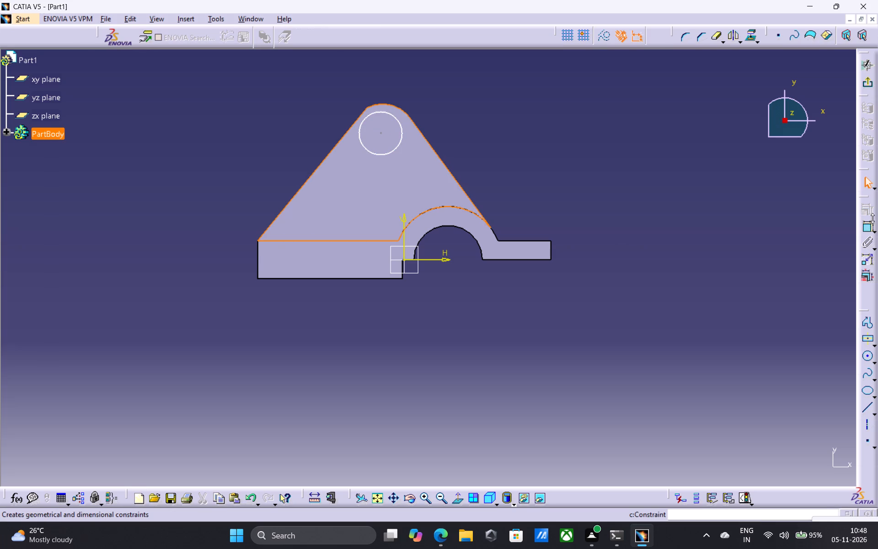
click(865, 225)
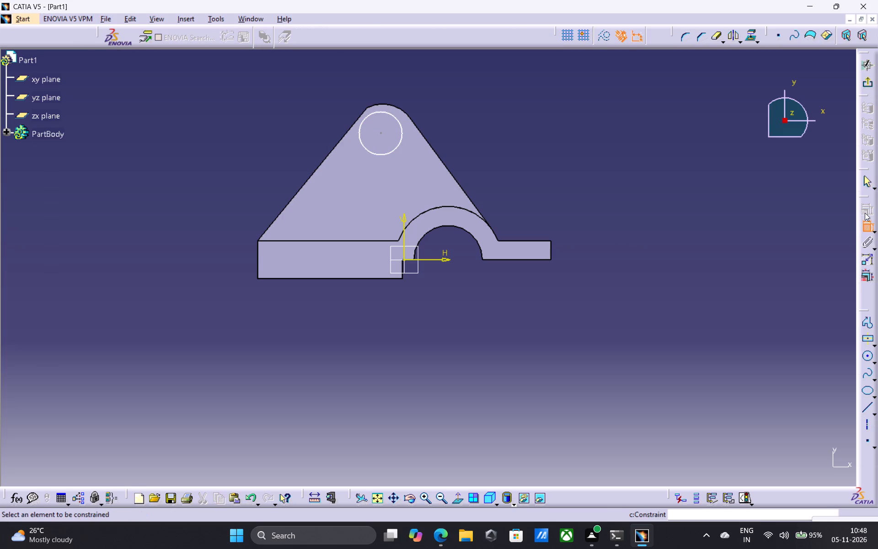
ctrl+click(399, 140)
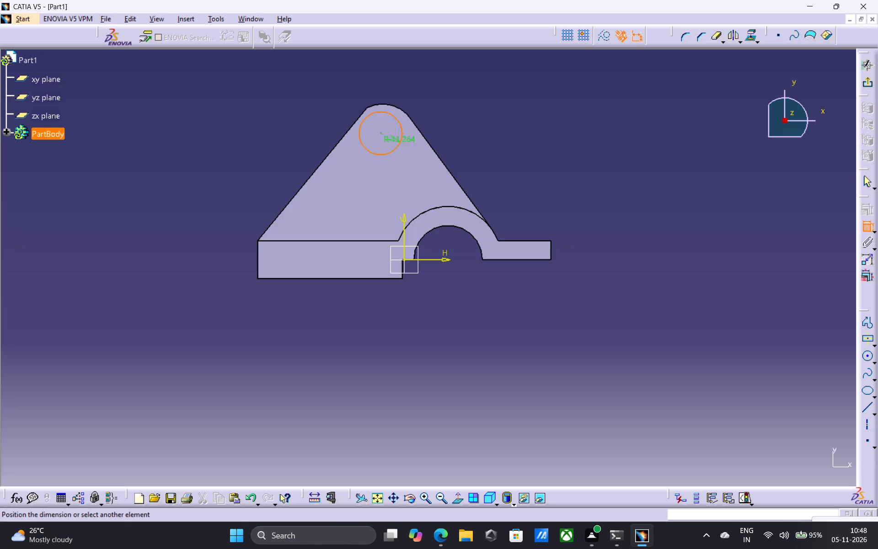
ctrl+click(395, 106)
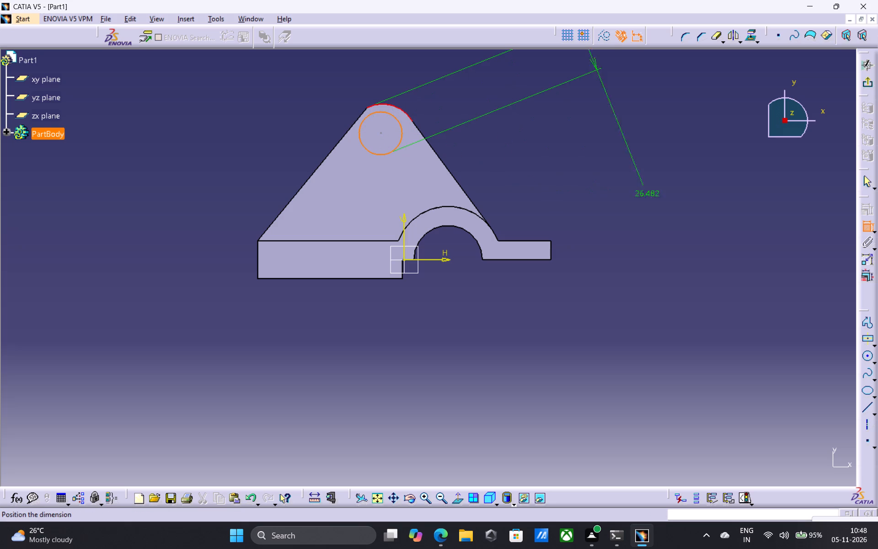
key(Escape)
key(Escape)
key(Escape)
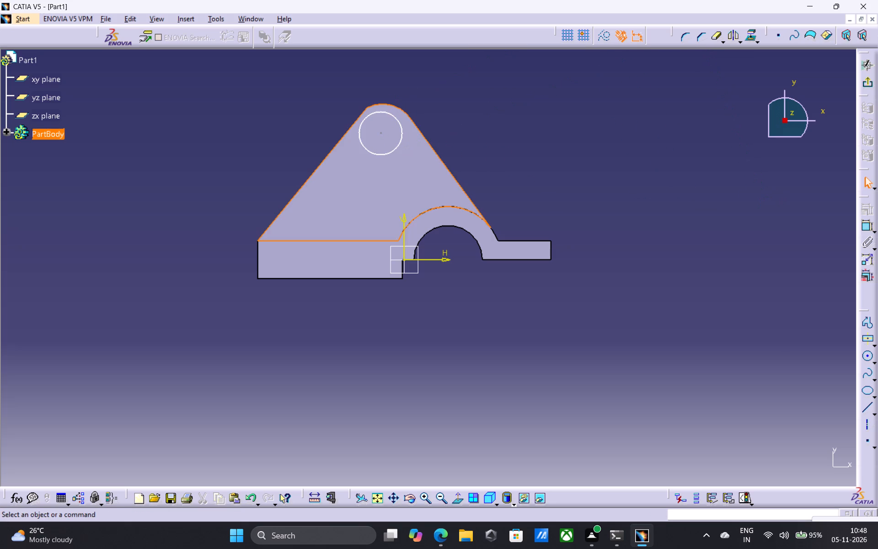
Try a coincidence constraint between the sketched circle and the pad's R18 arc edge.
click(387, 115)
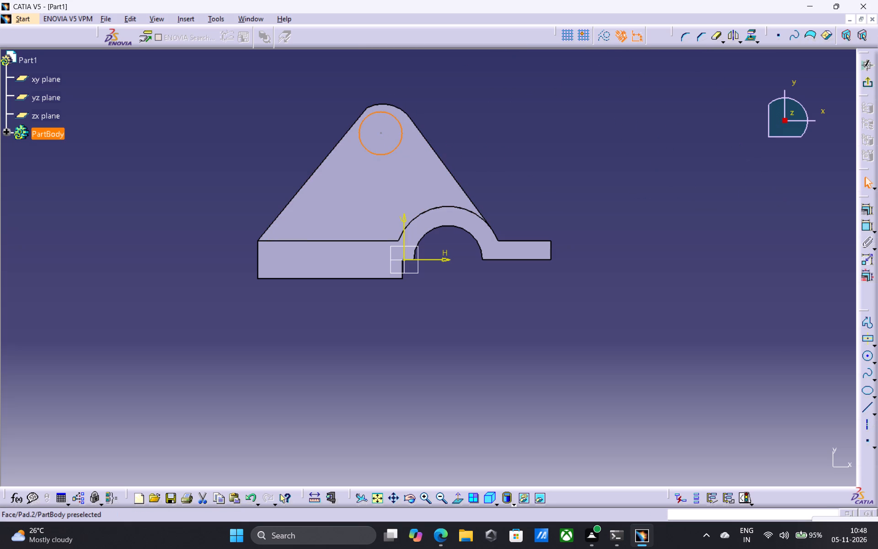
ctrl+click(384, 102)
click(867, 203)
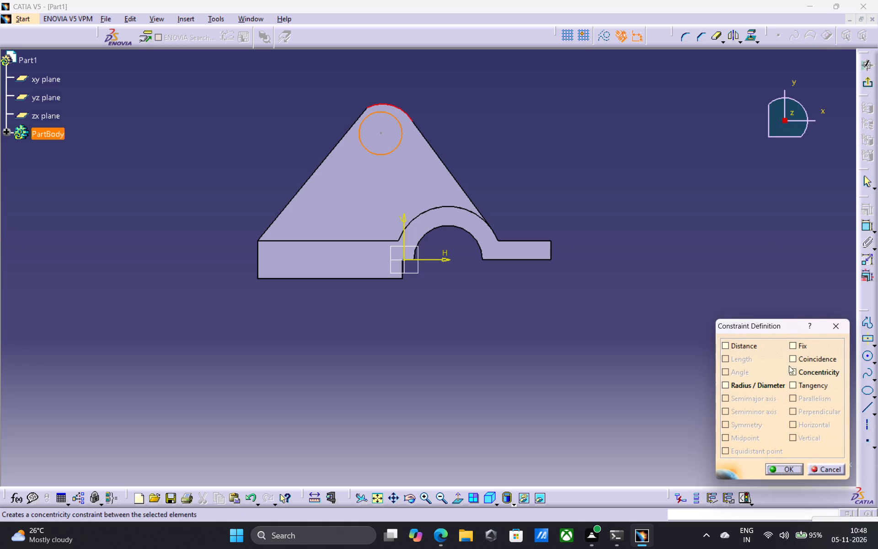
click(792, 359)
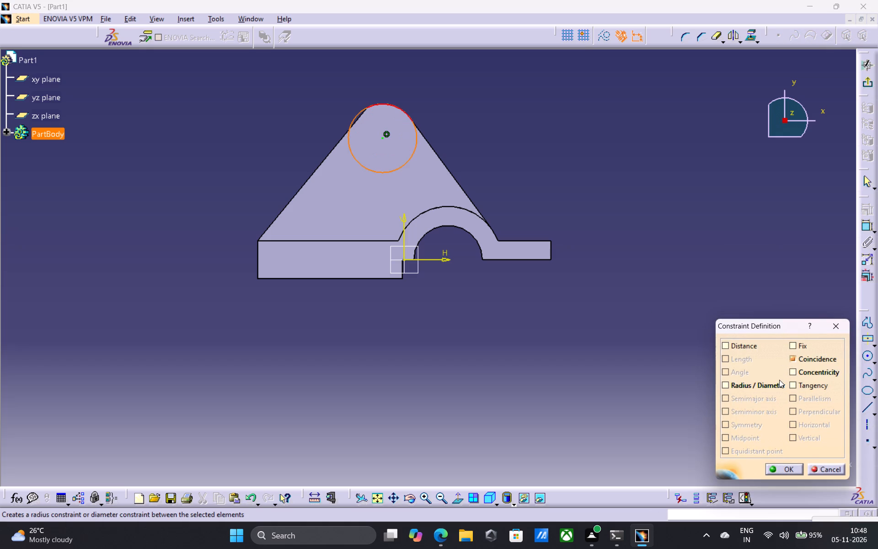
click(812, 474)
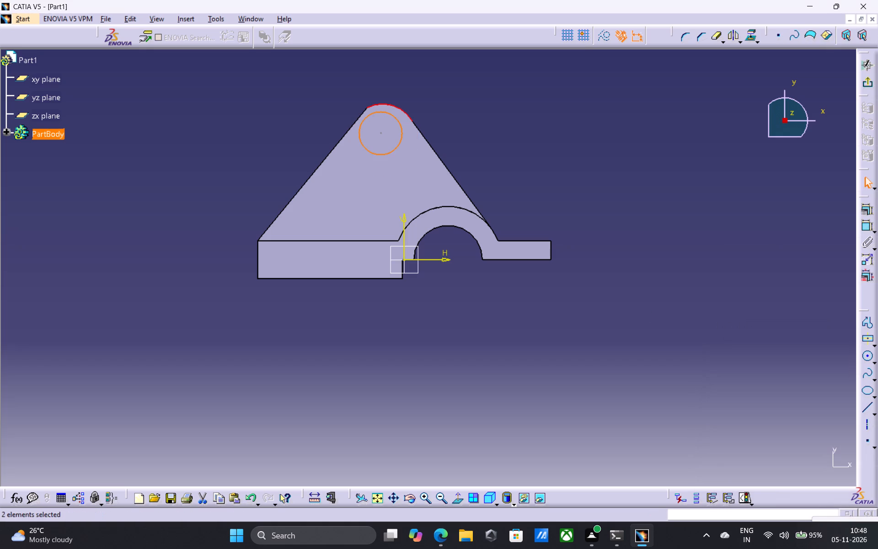
Undo the circle sketch and the 25 mm pad with its profile sketch, back to the base pad alone.
key(ctrl+z)
key(ctrl+z)
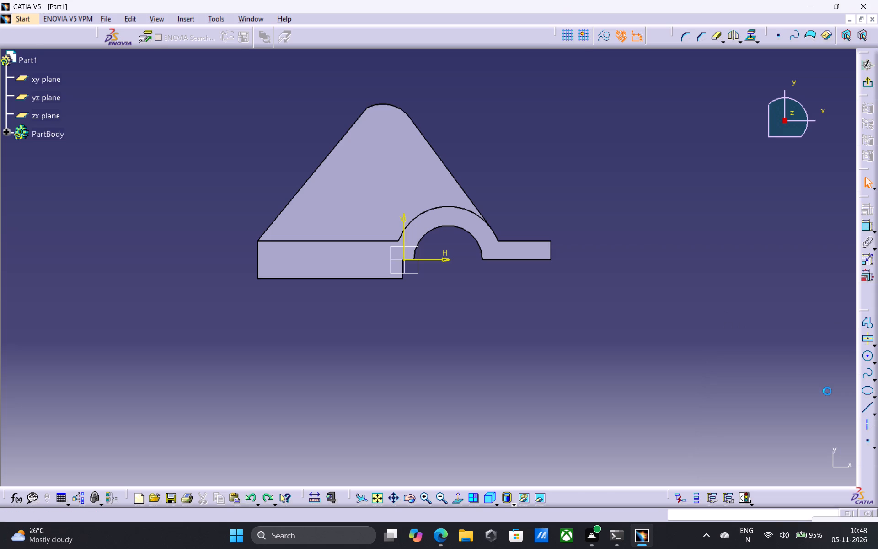
key(ctrl+z)
key(ctrl+z)
key(ctrl+z)
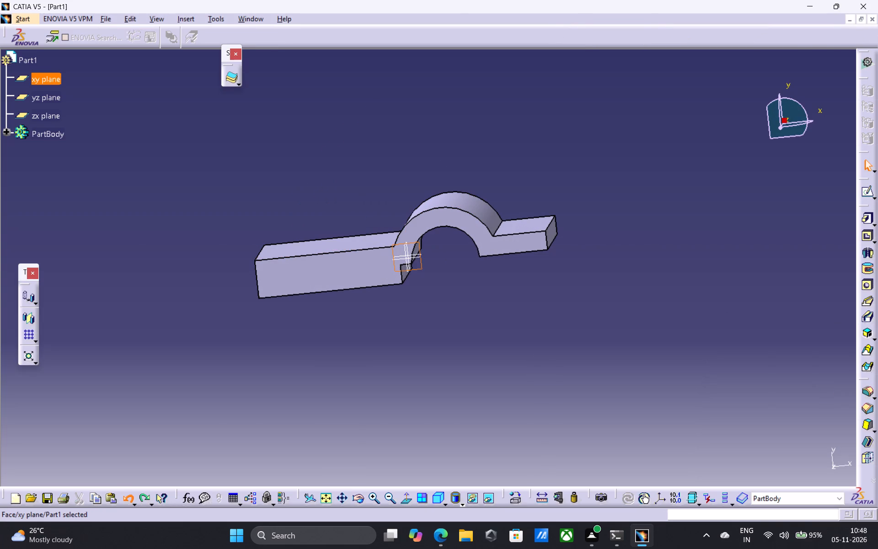
Open a sketch on the xy plane and draw a circle of about 17 mm radius above the base, centred near H -37, V 77 mm.
scroll(444, 285, down, 1)
middle_drag(444, 285, 386, 302)
right_drag(444, 285, 386, 302)
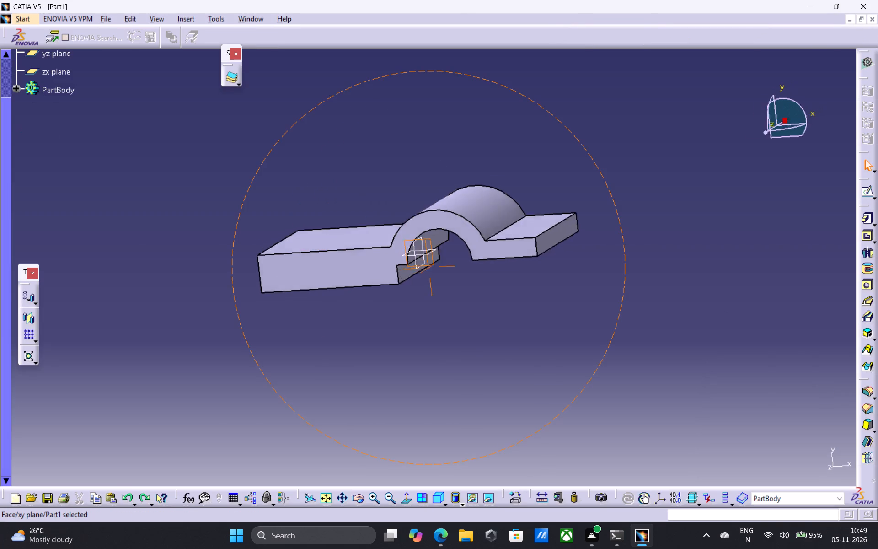
middle_drag(386, 302, 277, 323)
right_drag(386, 302, 277, 323)
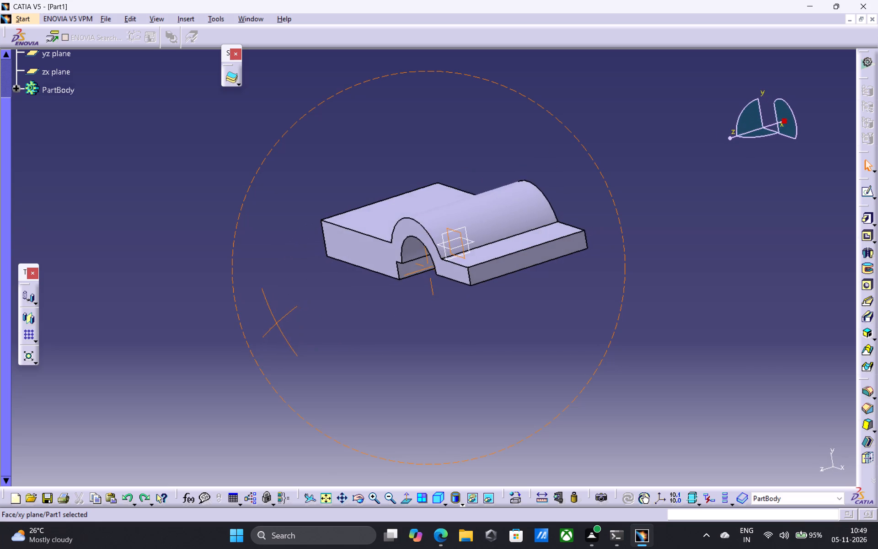
middle_drag(277, 323, 261, 330)
right_drag(277, 323, 261, 330)
key(Escape)
key(Escape)
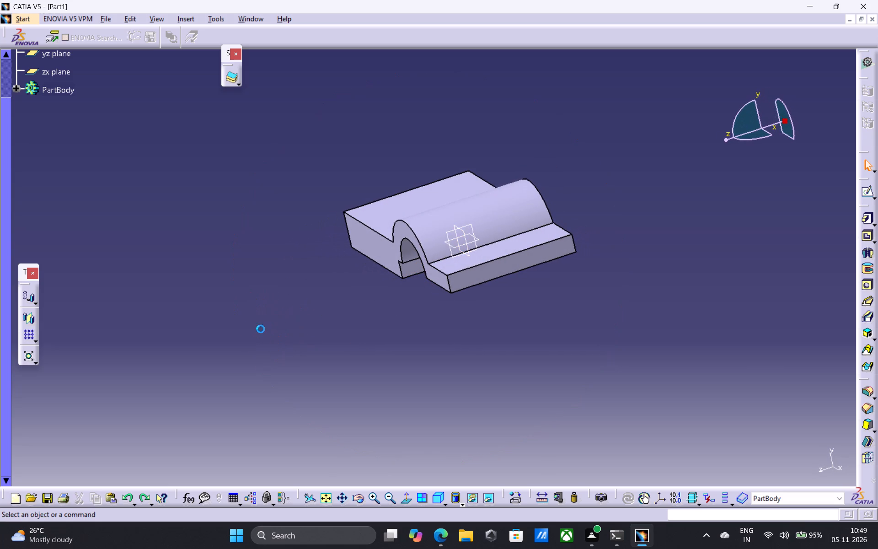
key(Escape)
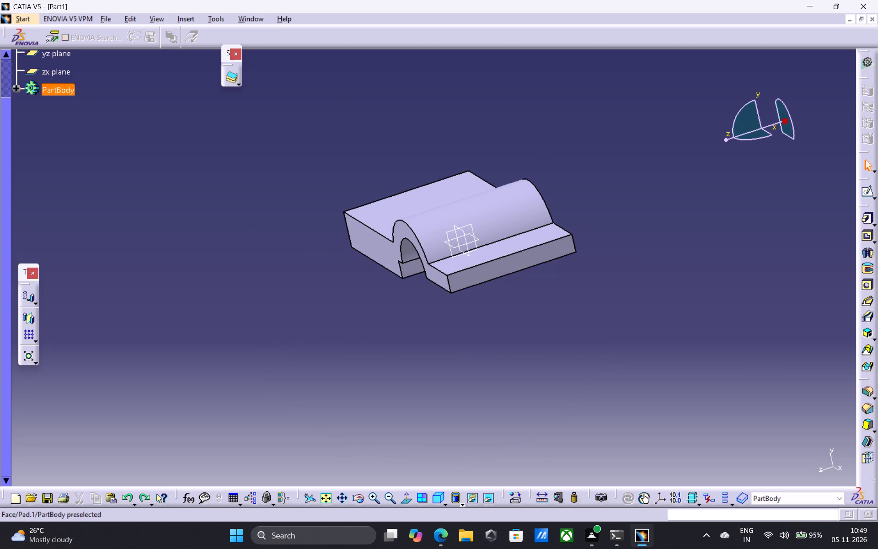
click(464, 231)
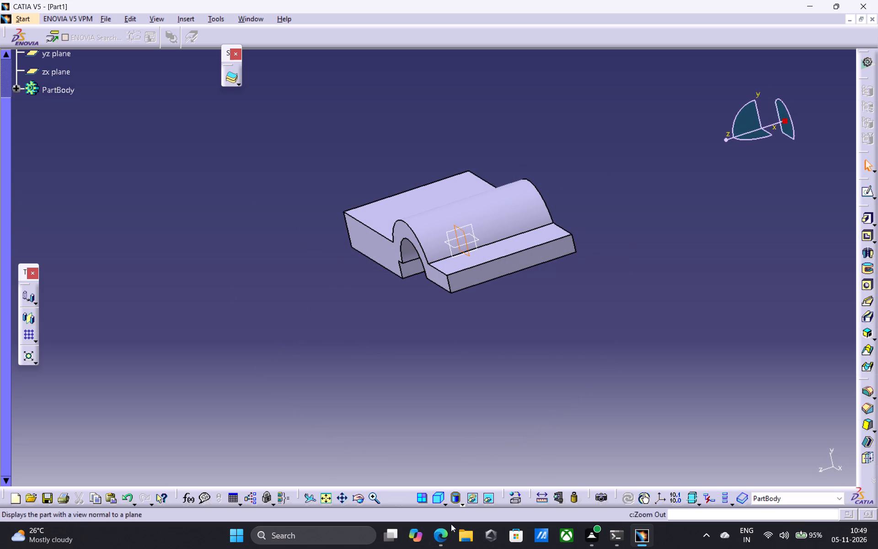
click(864, 192)
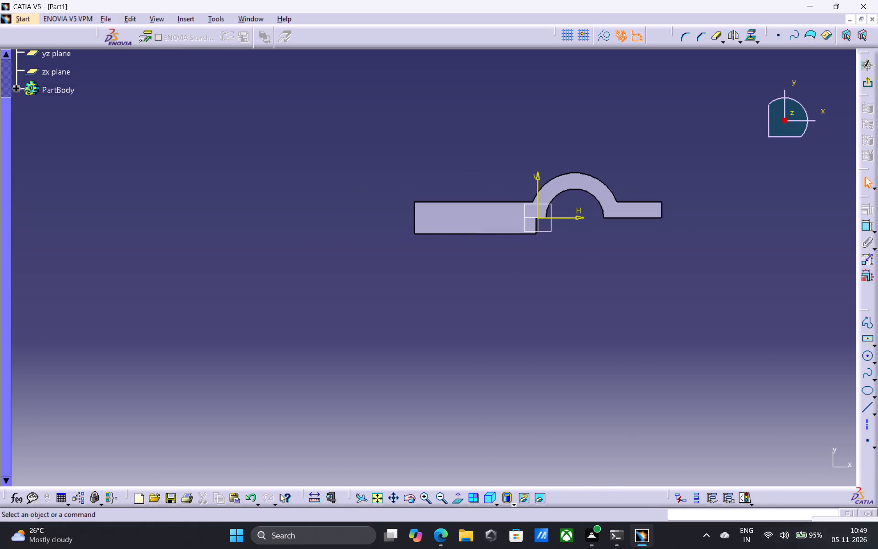
click(869, 357)
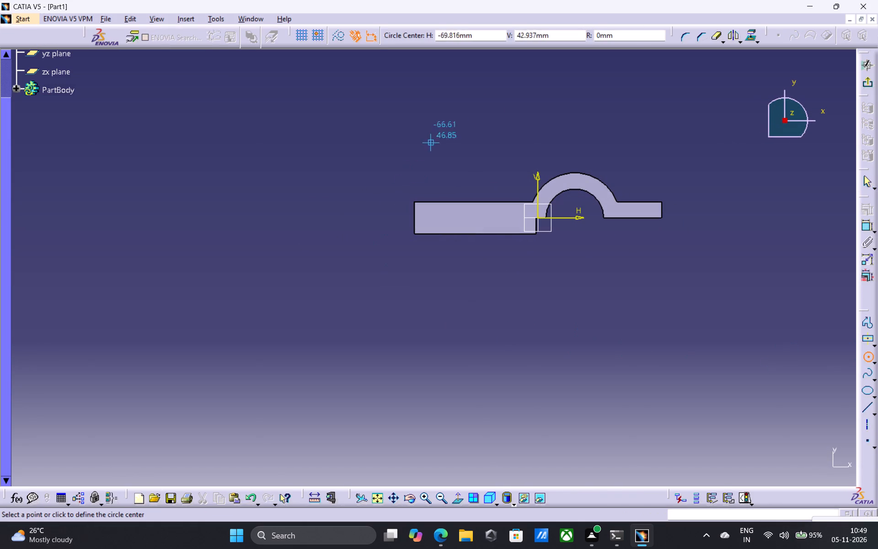
click(481, 94)
click(493, 118)
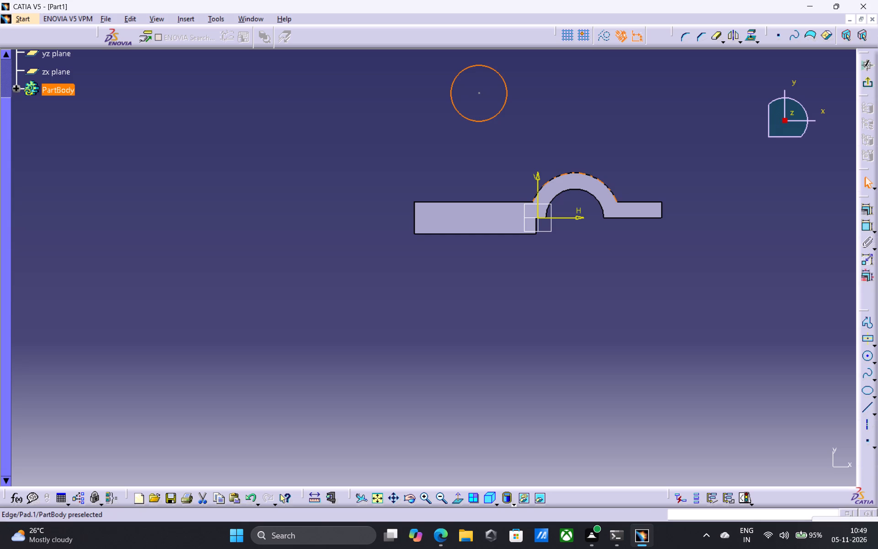
Draw a vertical line about 154 mm long from the circle's right quadrant down past the base pad.
click(867, 407)
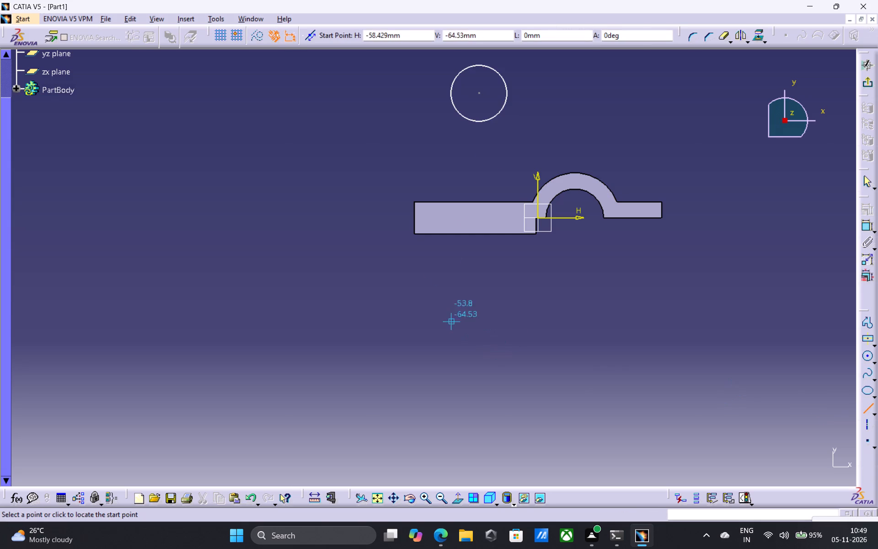
click(508, 91)
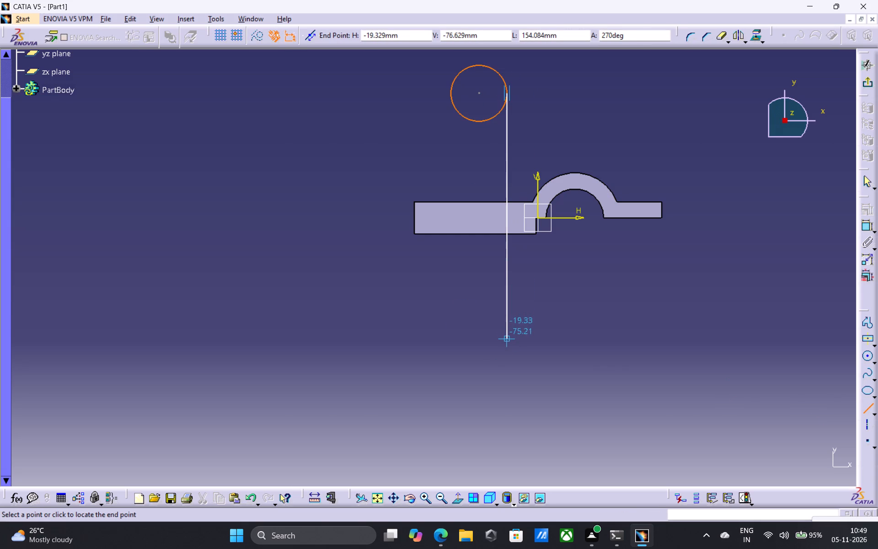
click(503, 343)
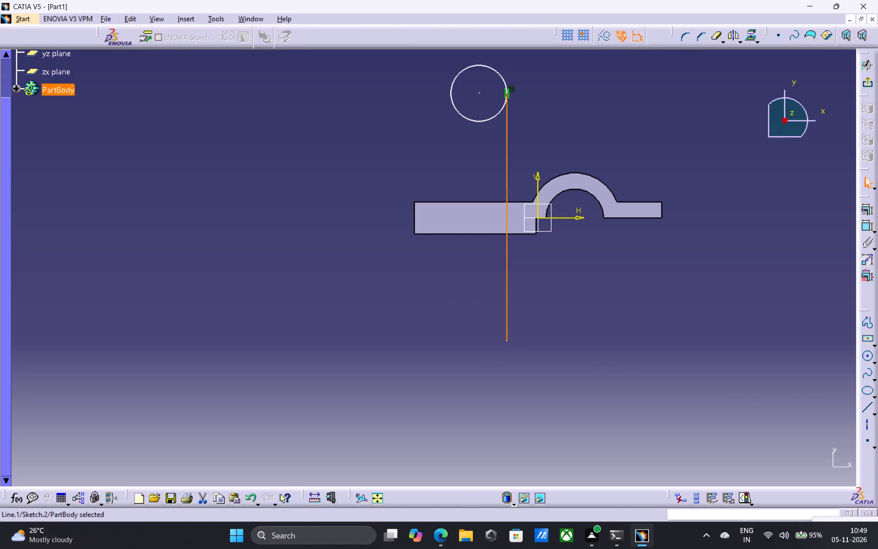
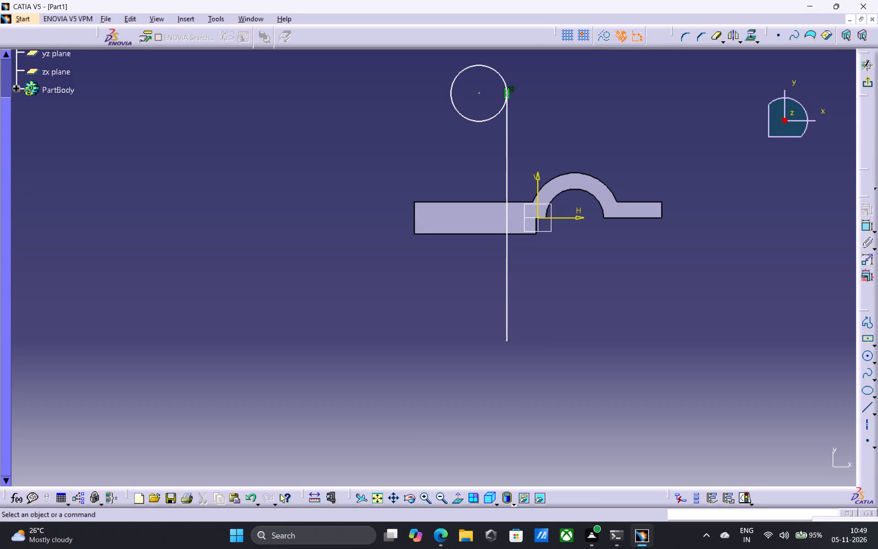
Dimension the vertical line's distance from the end edge of the base's thin flange and set it to 100 mm.
click(507, 263)
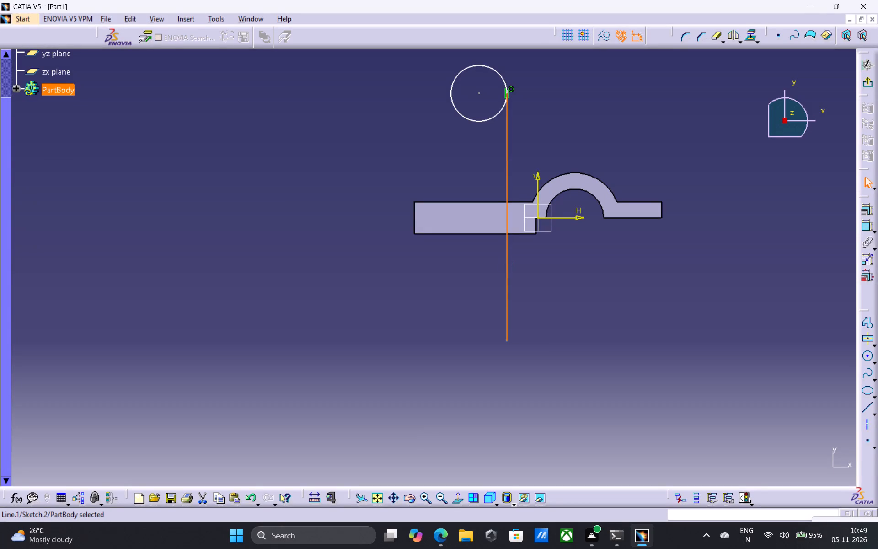
ctrl+click(660, 209)
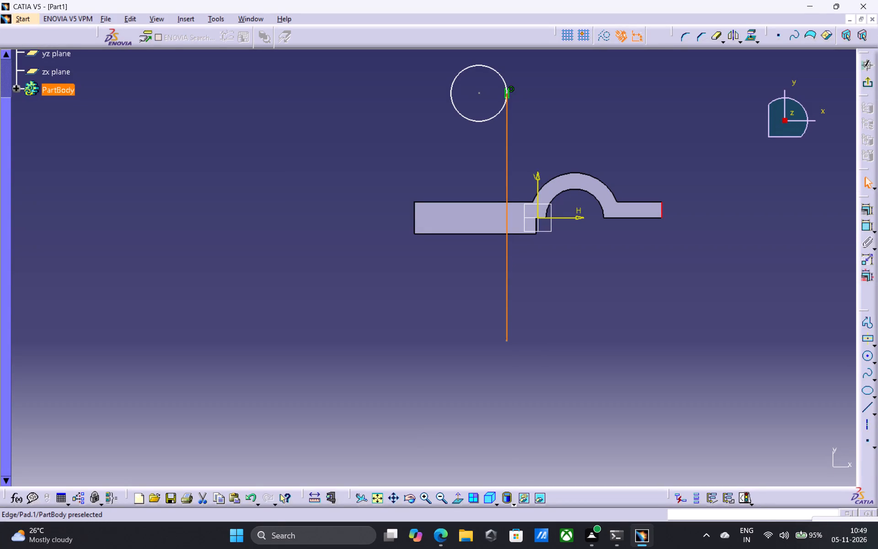
click(868, 223)
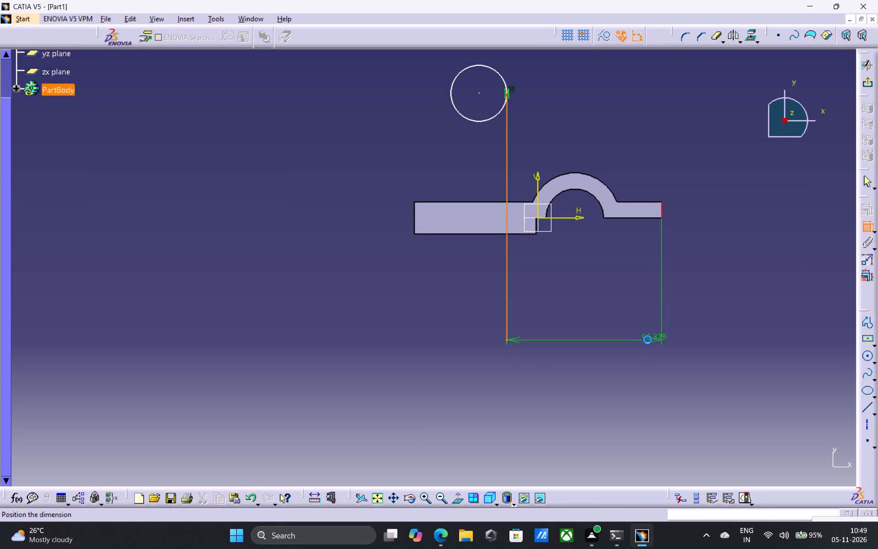
click(599, 324)
double_click(596, 320)
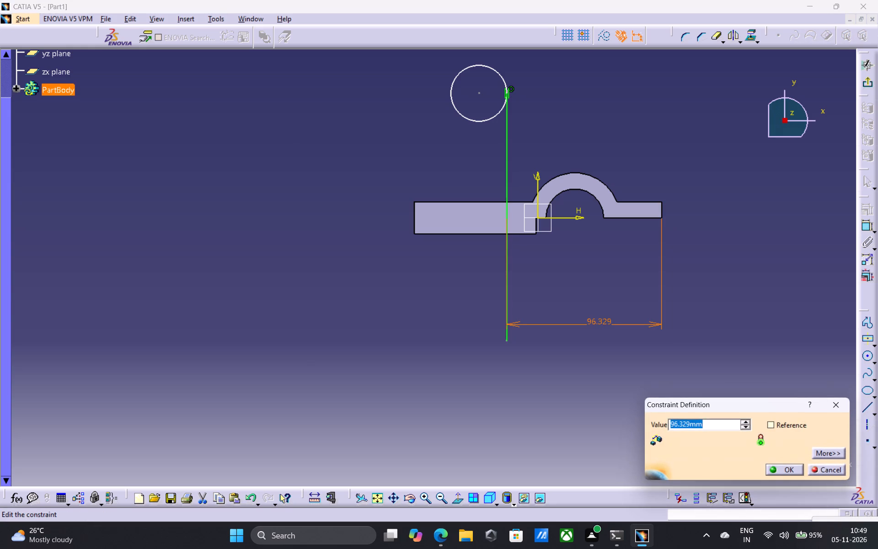
text(110)
key(BackSpace)
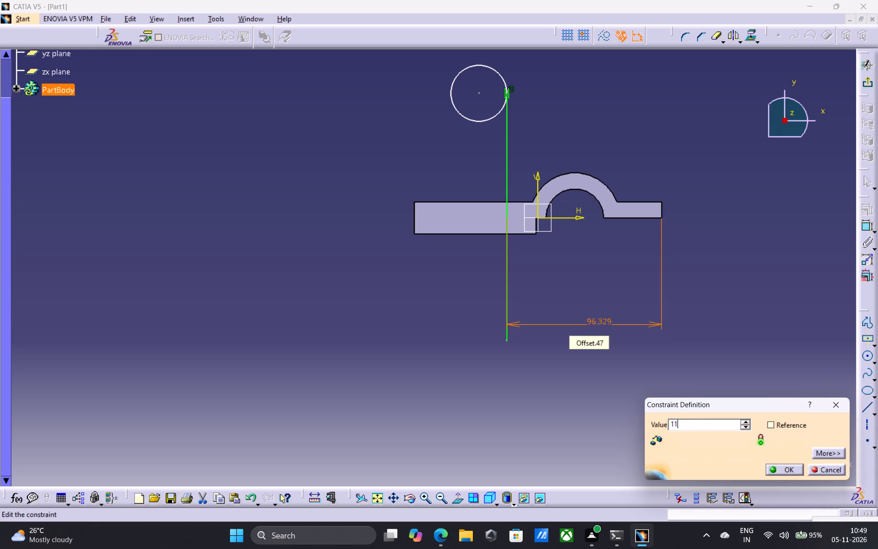
key(BackSpace)
text(00)
key(Return)
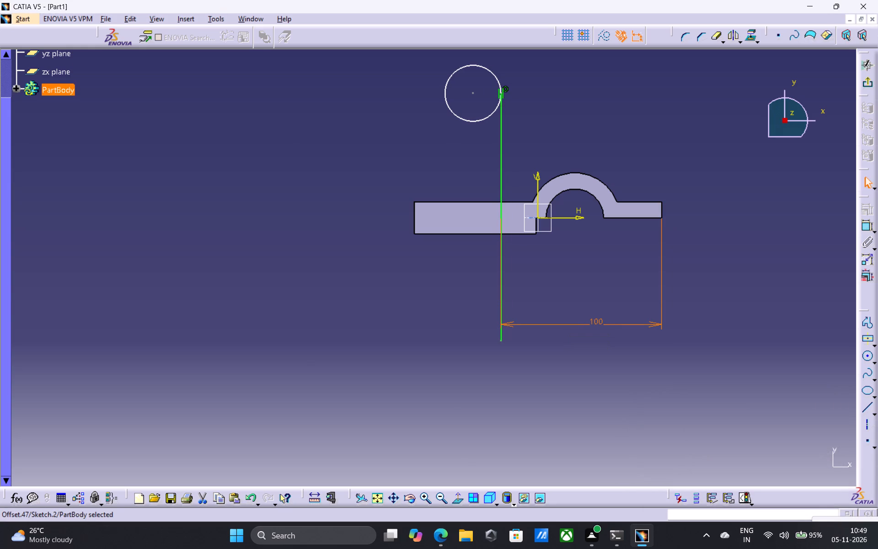
key(Escape)
key(Escape)
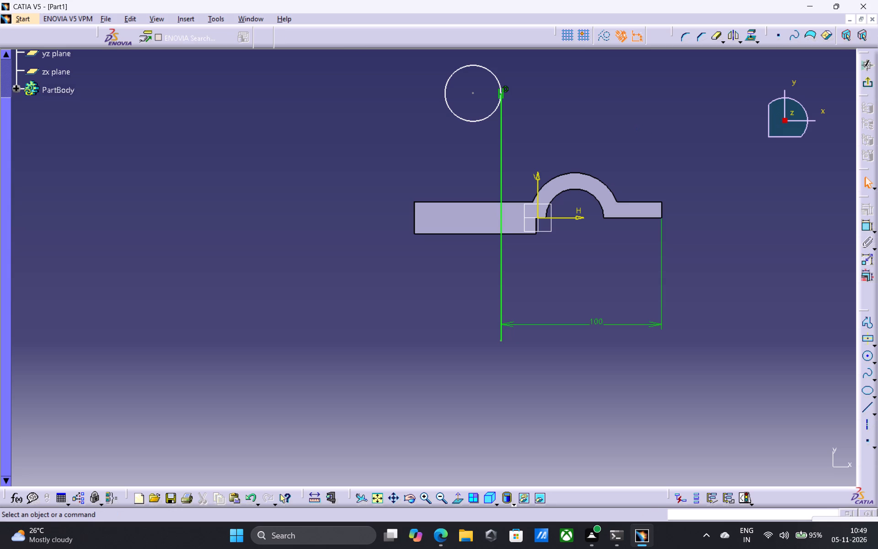
Dimension the circle's centre from the top edge of the base's thick block and set the distance to 62 mm.
click(474, 91)
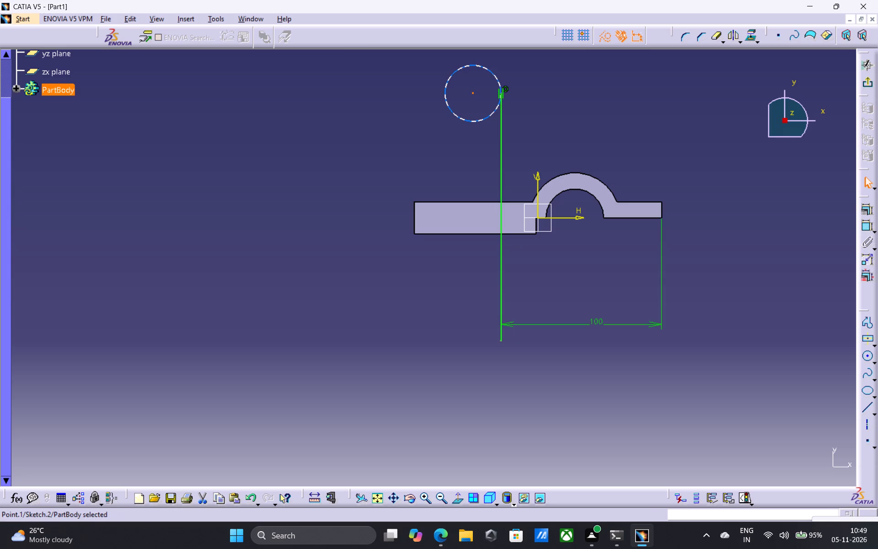
ctrl+click(467, 200)
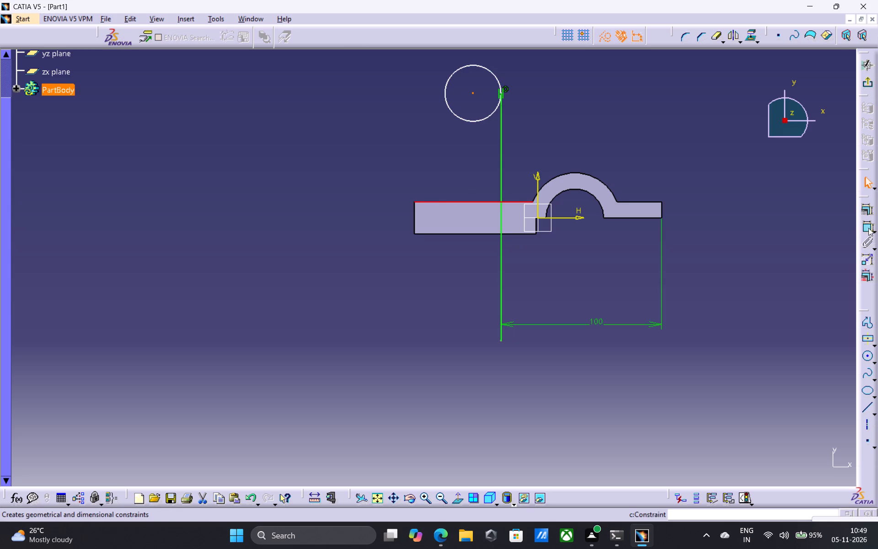
drag(868, 226, 858, 227)
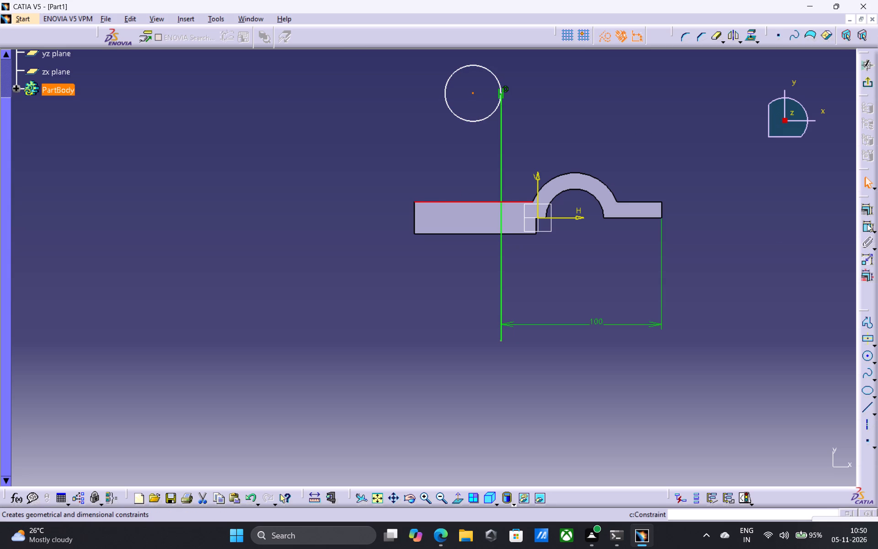
click(867, 224)
click(306, 149)
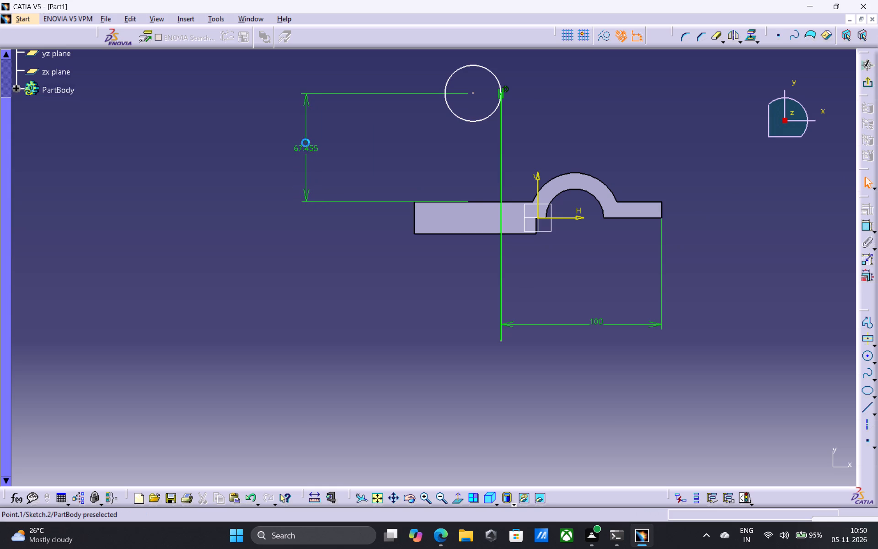
double_click(305, 143)
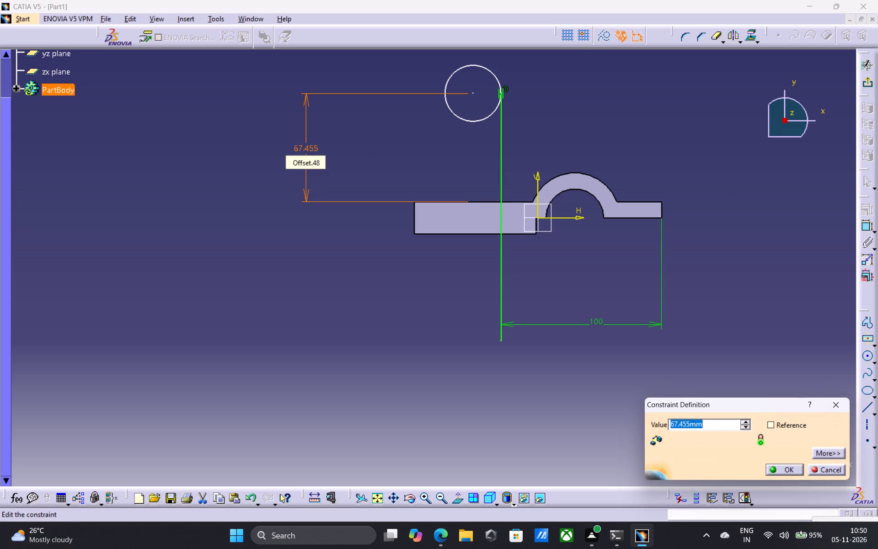
key(6)
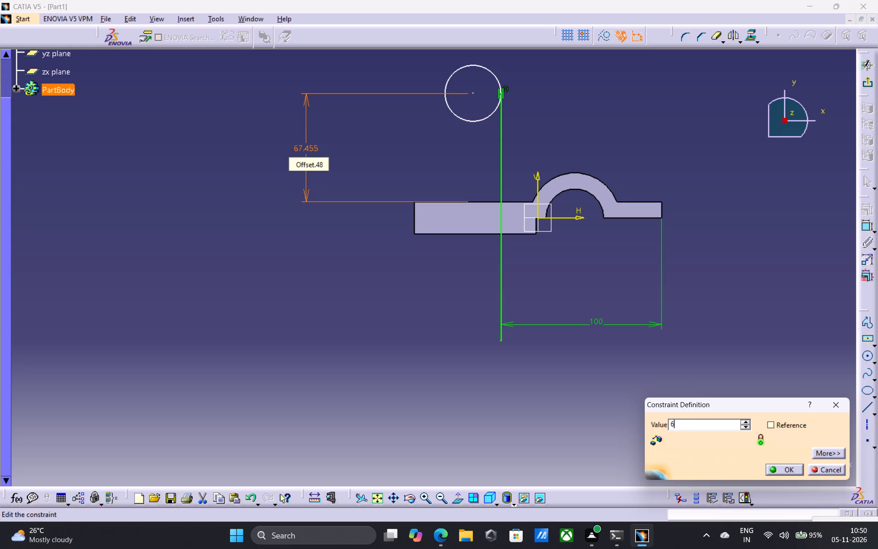
key(2)
key(Return)
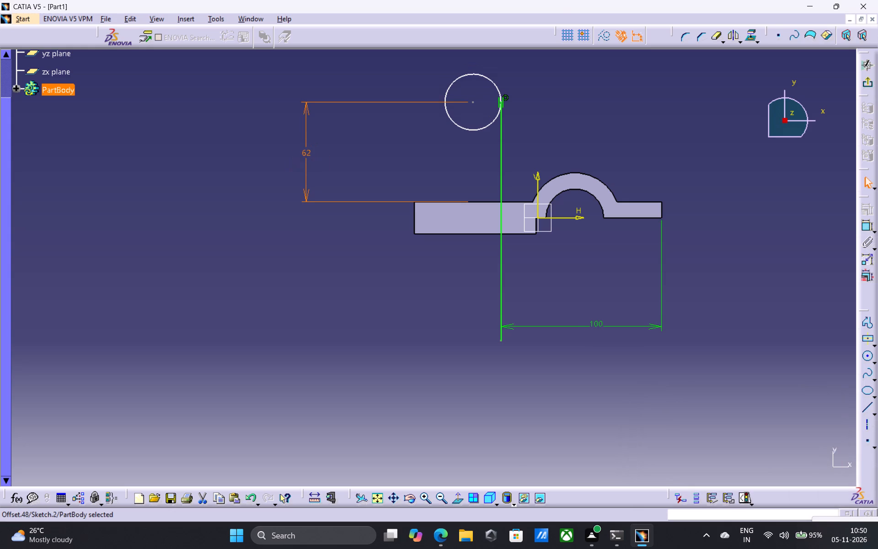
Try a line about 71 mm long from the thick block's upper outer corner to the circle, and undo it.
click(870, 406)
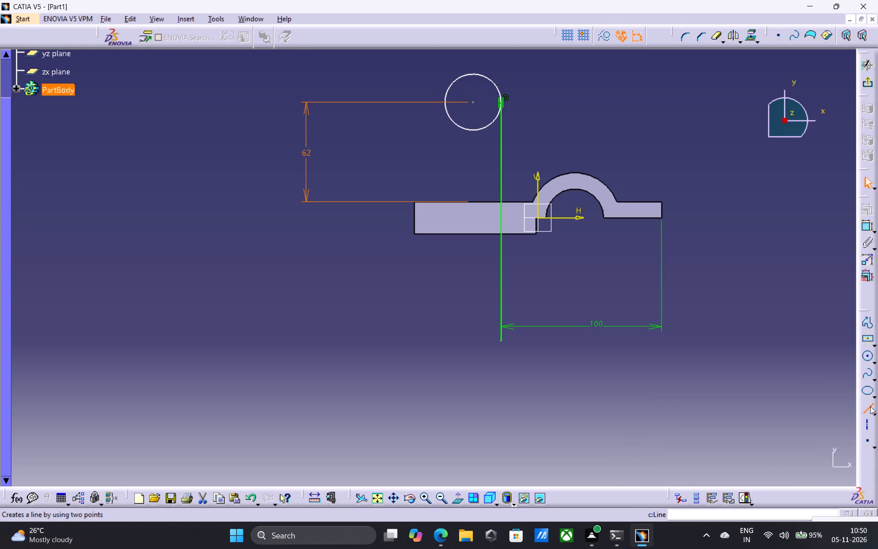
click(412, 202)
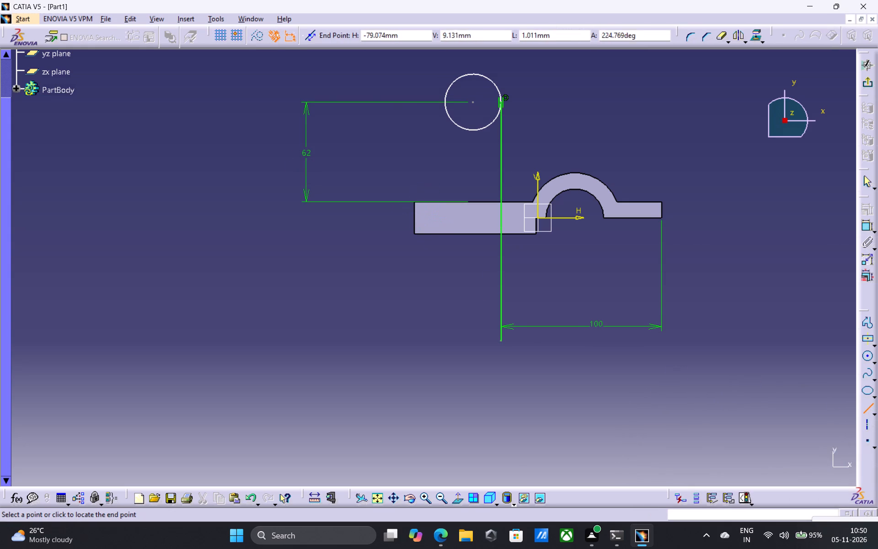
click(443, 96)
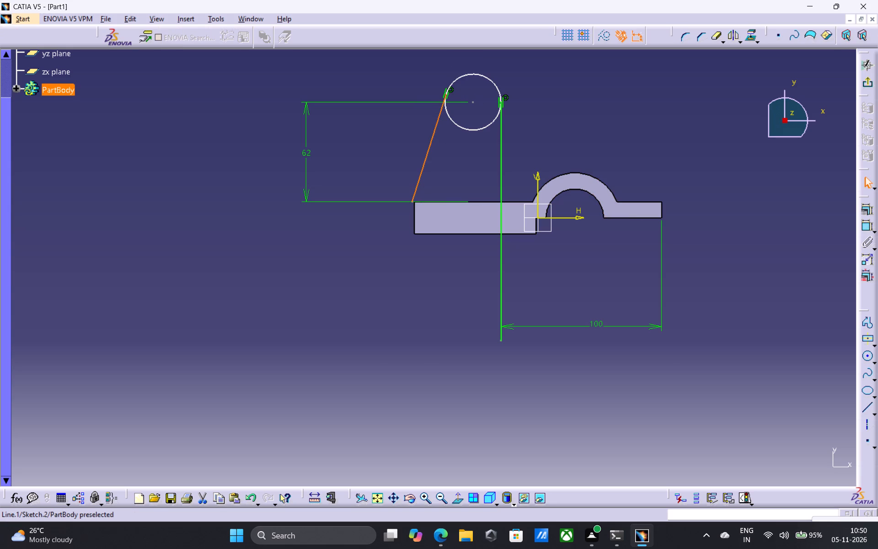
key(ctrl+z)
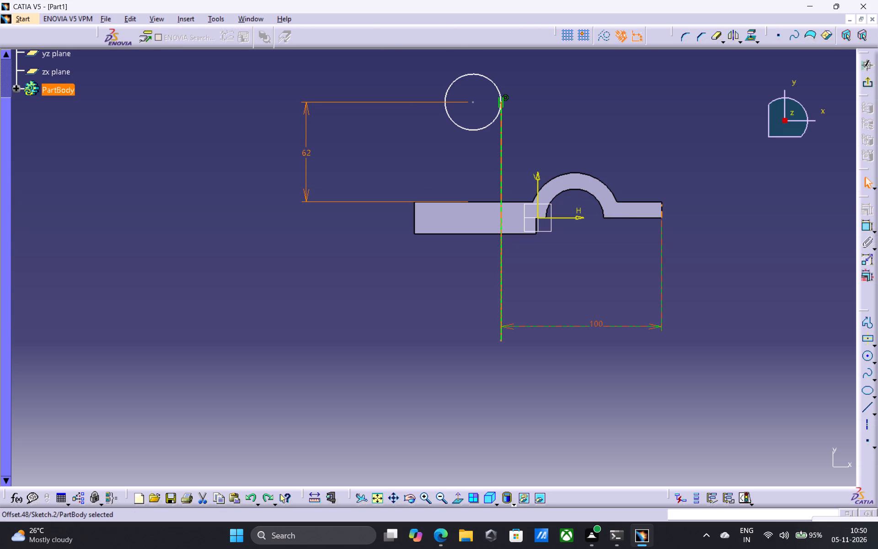
Draw an inclined profile line from the circle's upper arc down to the far side of the base's outer arch edge.
click(867, 323)
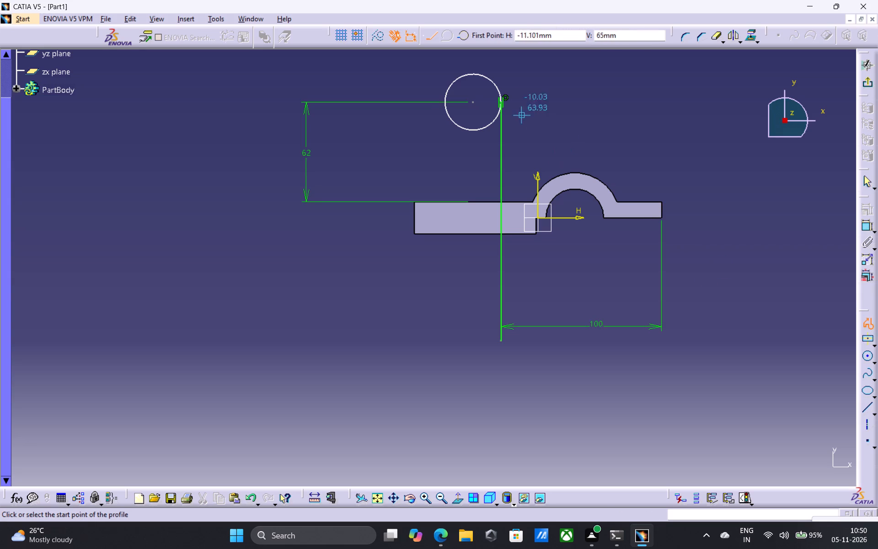
click(486, 76)
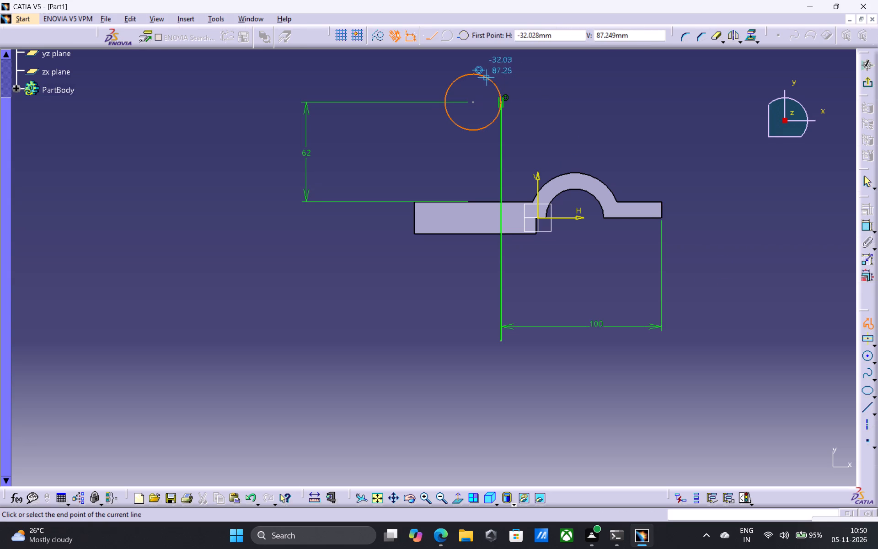
click(611, 192)
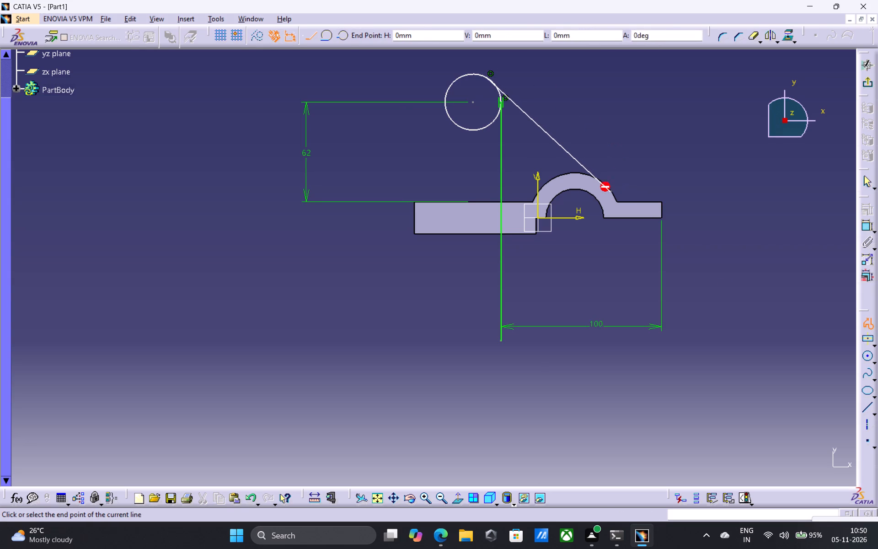
key(Escape)
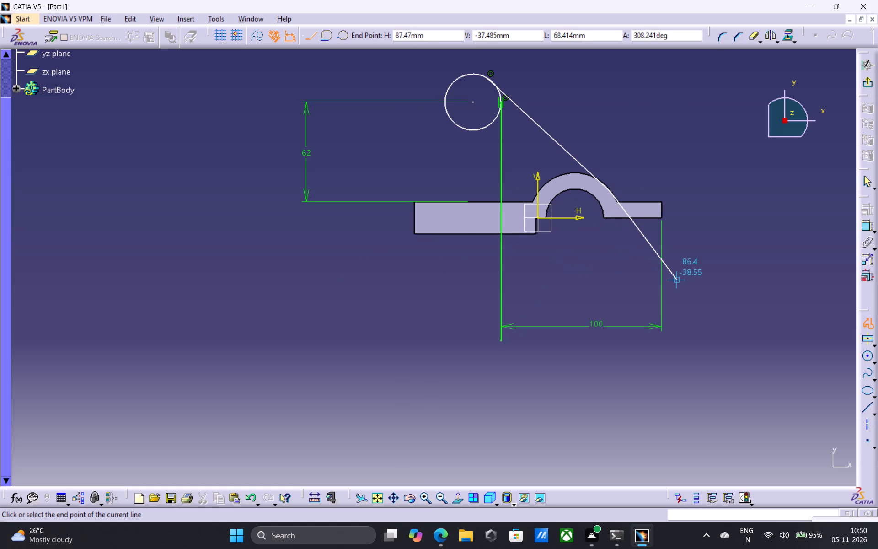
key(Escape)
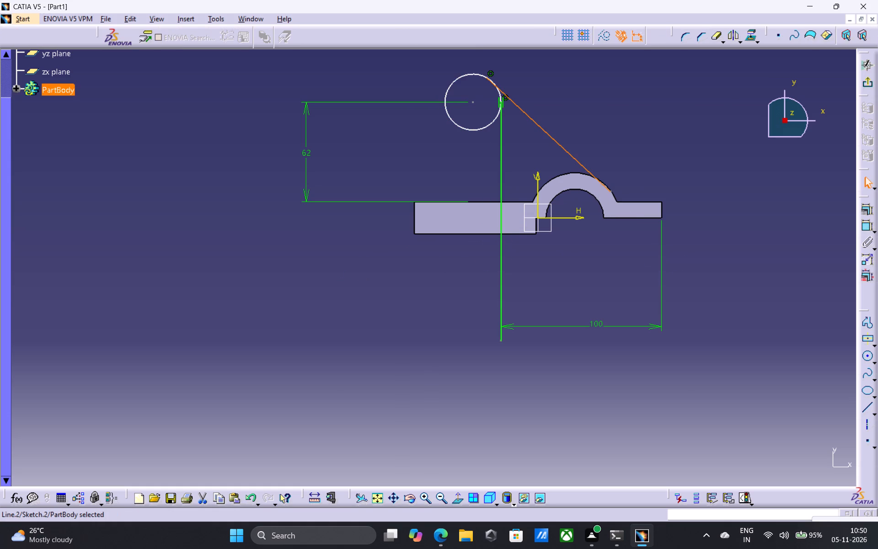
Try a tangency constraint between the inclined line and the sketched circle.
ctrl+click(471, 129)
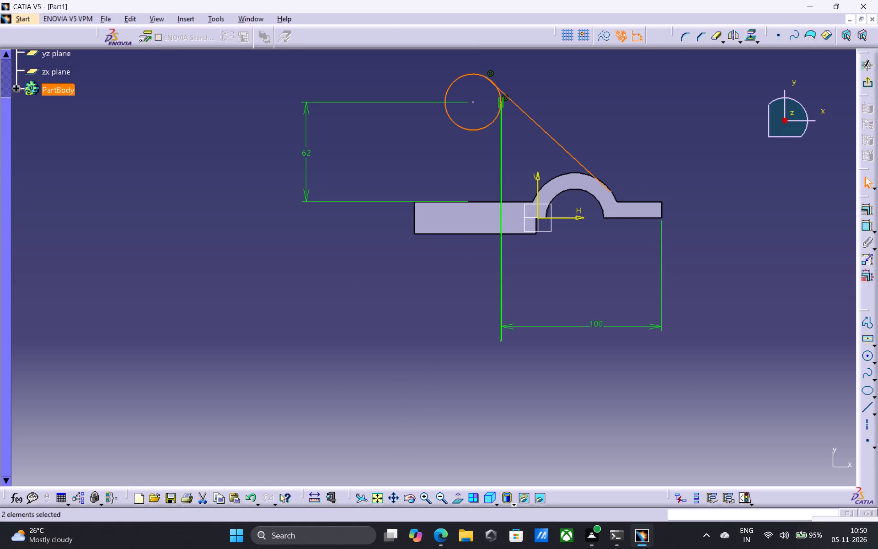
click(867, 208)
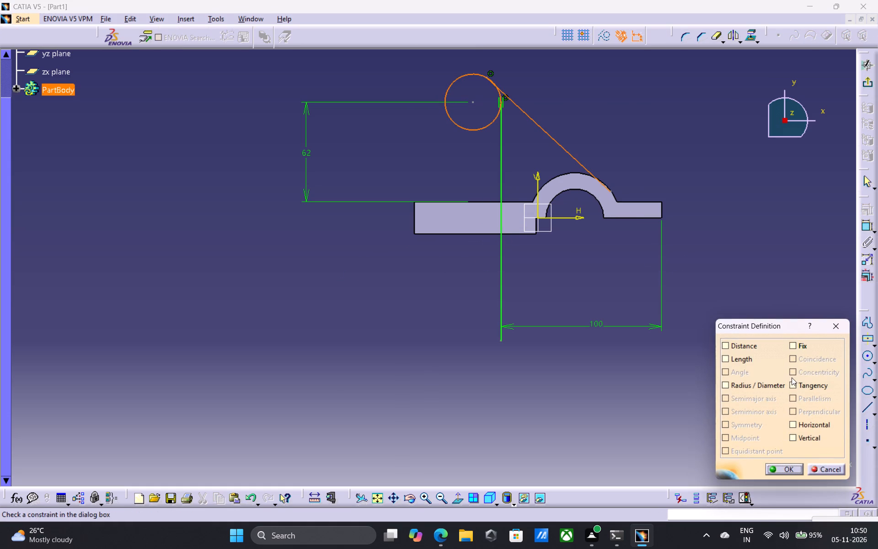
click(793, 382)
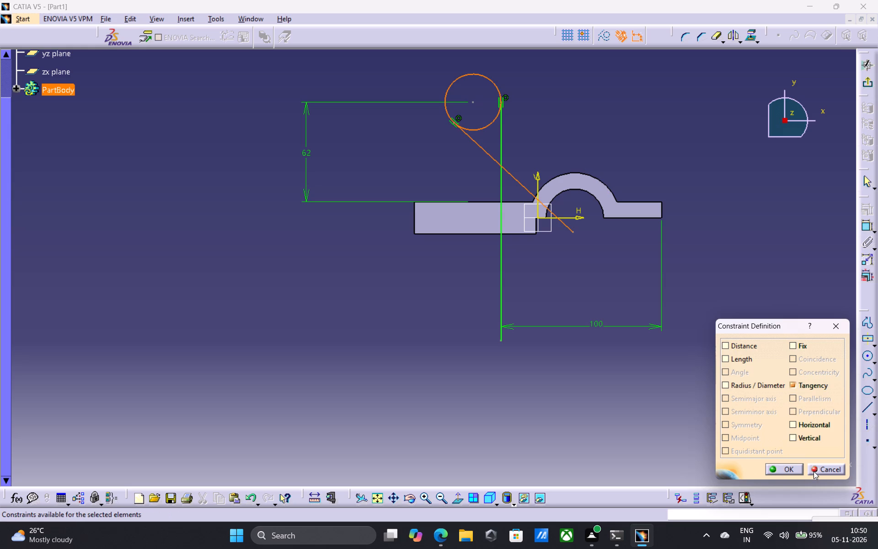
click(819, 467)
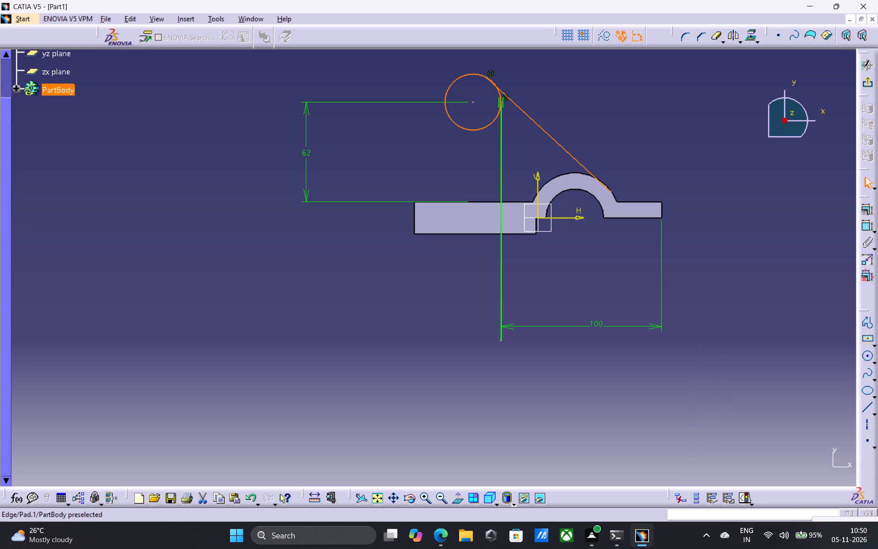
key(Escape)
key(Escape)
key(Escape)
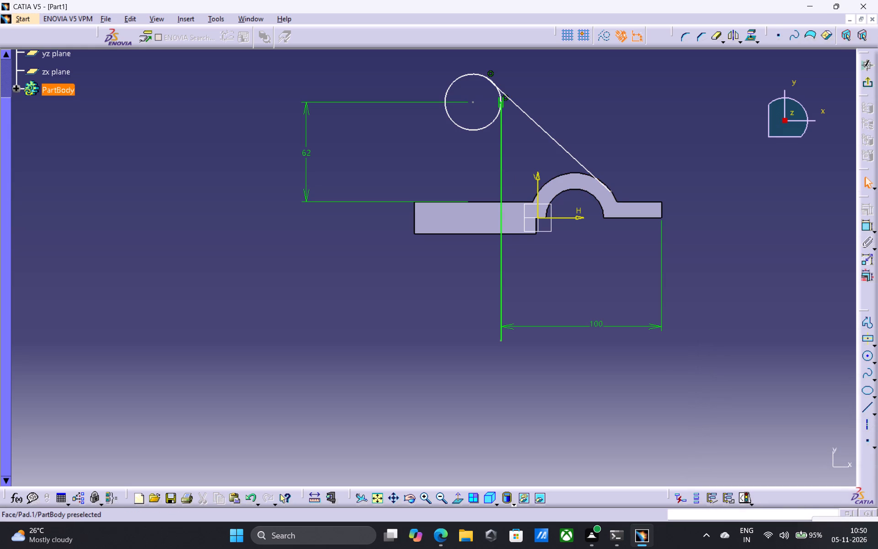
Constrain the inclined line tangent to the base's outer arch edge.
click(559, 175)
ctrl+click(562, 151)
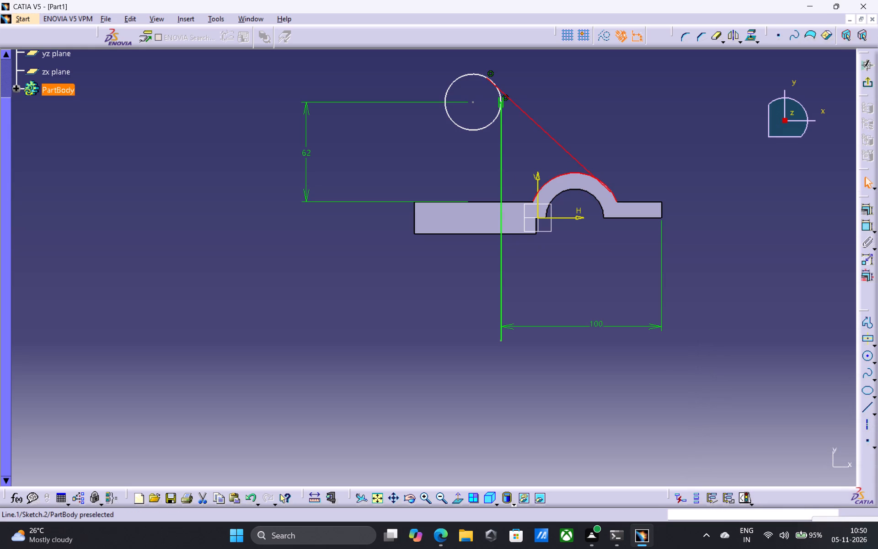
click(868, 208)
click(793, 382)
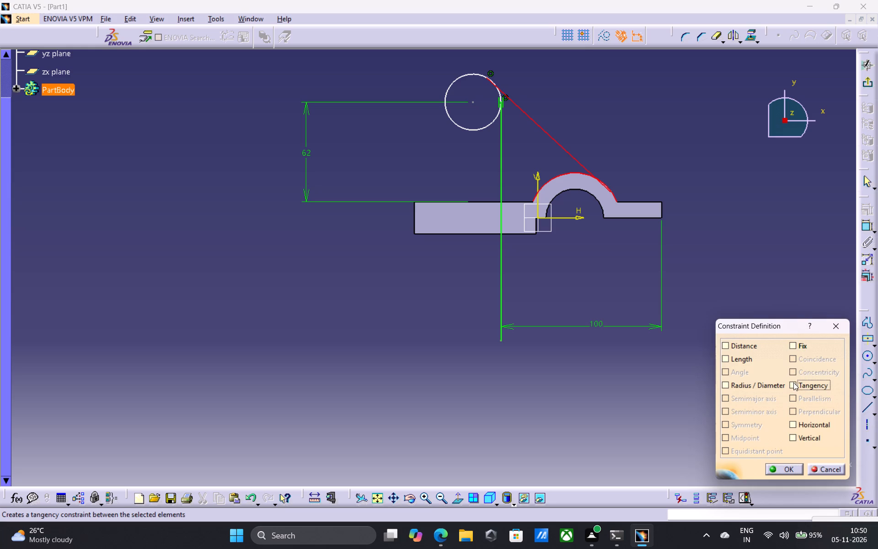
click(792, 472)
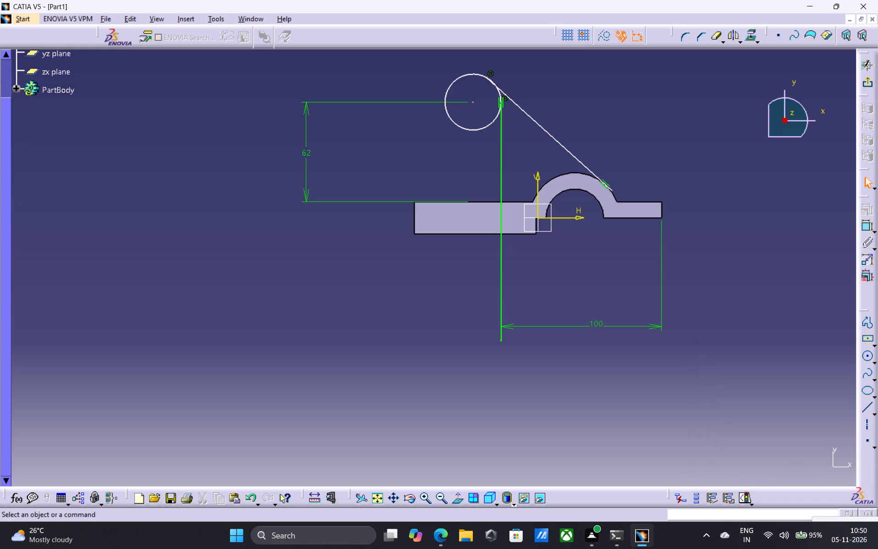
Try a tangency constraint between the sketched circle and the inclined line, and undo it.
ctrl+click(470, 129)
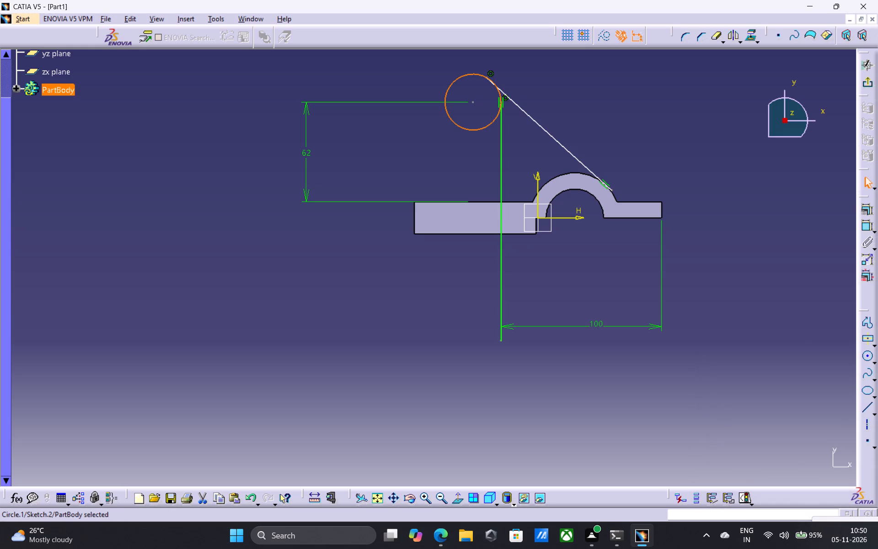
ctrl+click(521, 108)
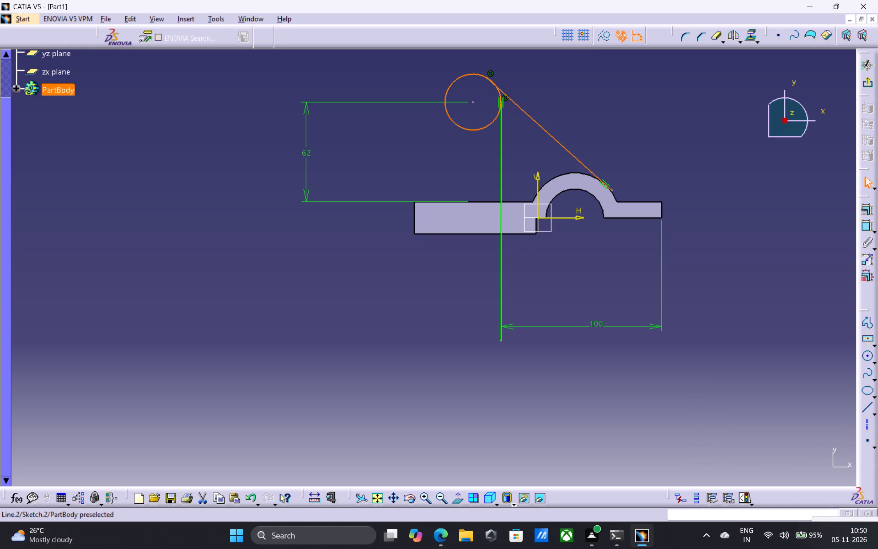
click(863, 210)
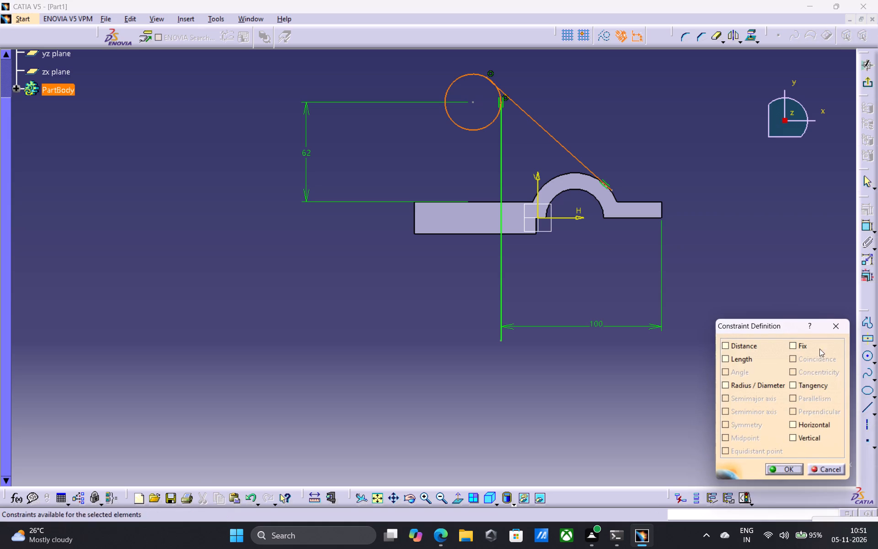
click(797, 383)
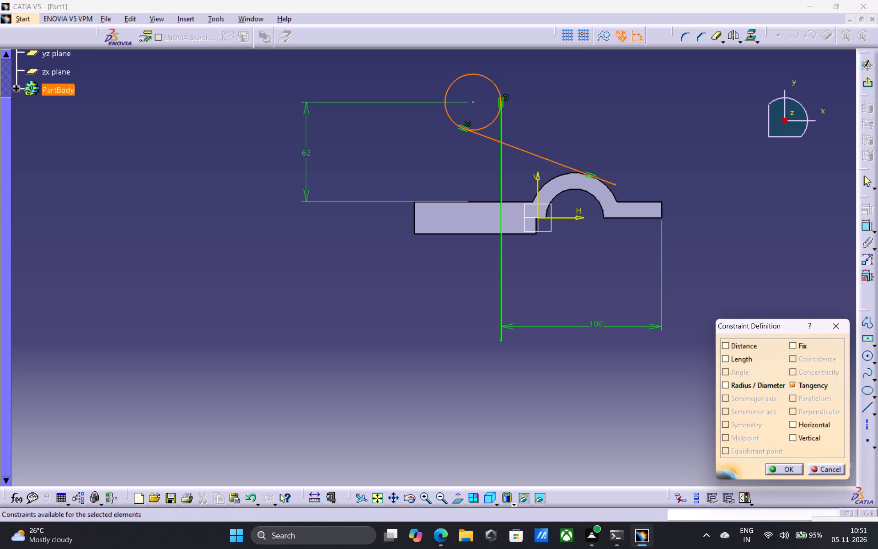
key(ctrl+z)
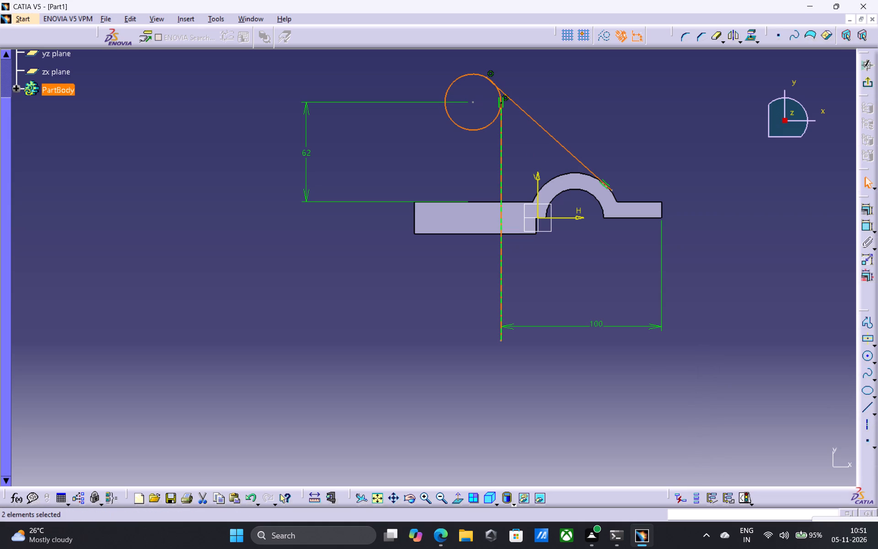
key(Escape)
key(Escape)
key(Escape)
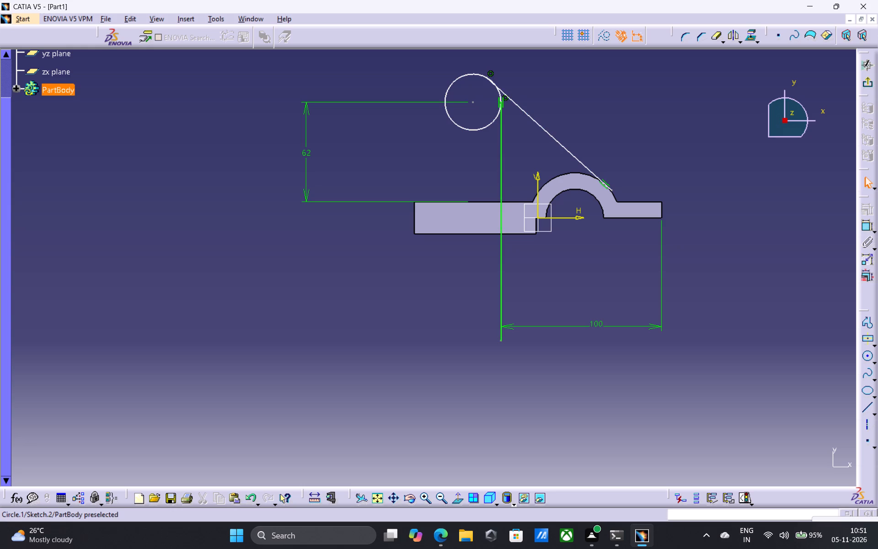
Undo the latest sketch changes until the inclined line and its arch tangency are removed.
click(502, 91)
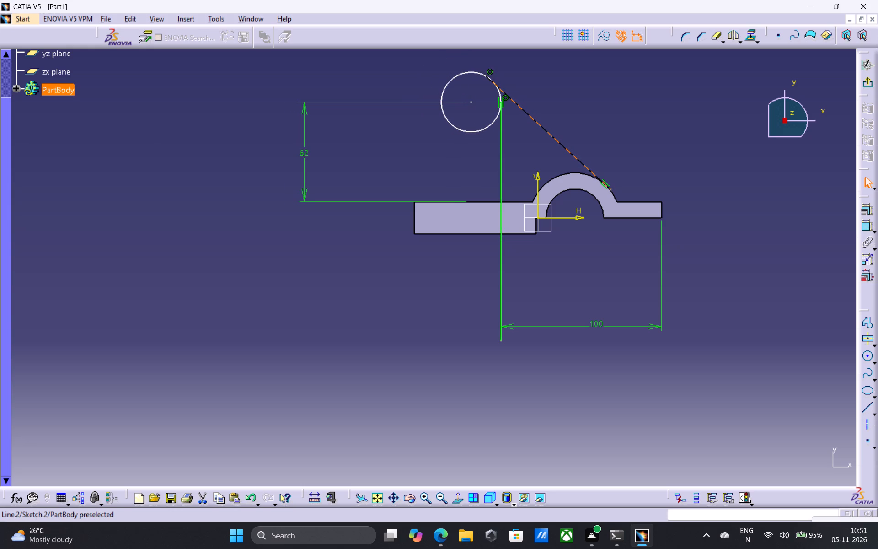
key(ctrl+z)
key(ctrl+z)
key(ctrl+z)
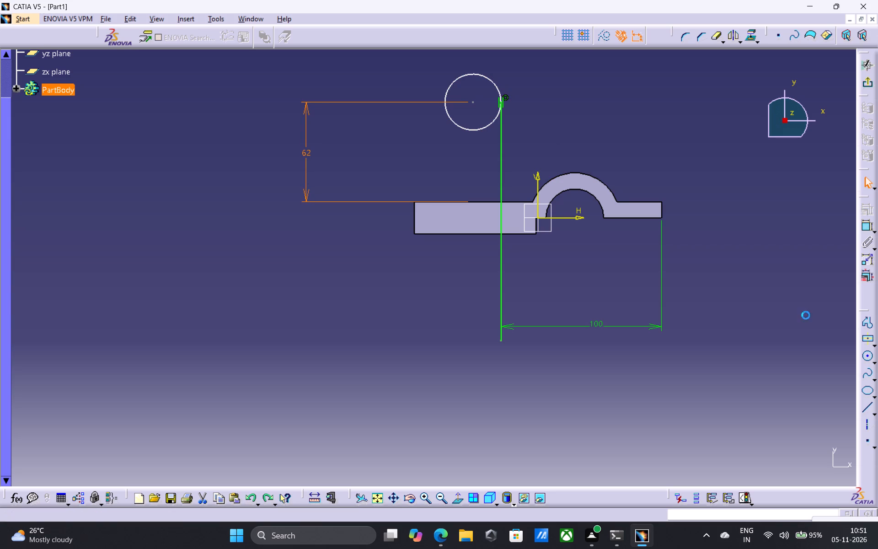
key(Escape)
key(Escape)
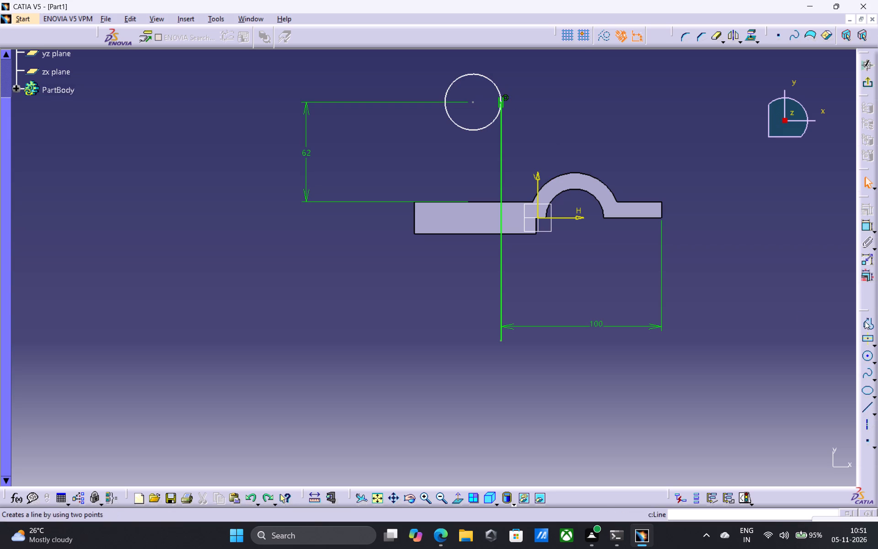
Draw an inclined profile line about 110 mm long from above the circle down past the arch's far outer side.
click(865, 321)
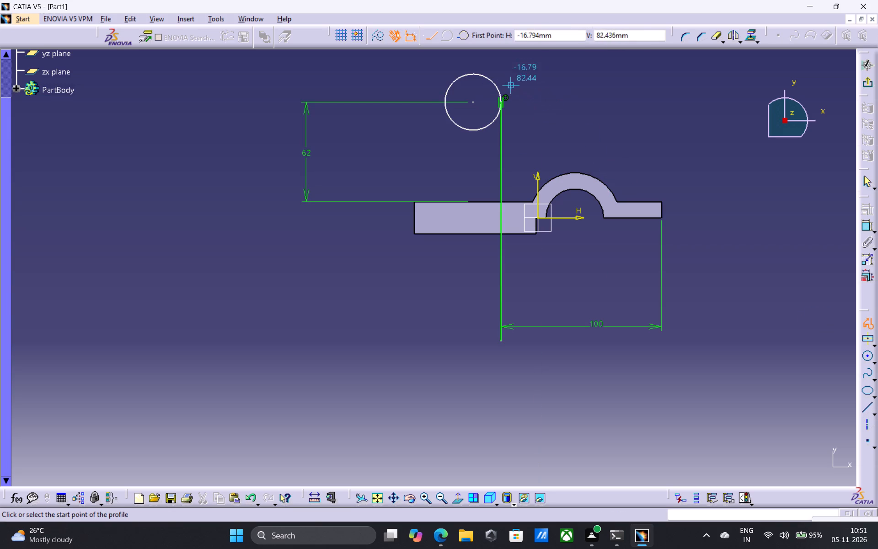
click(494, 69)
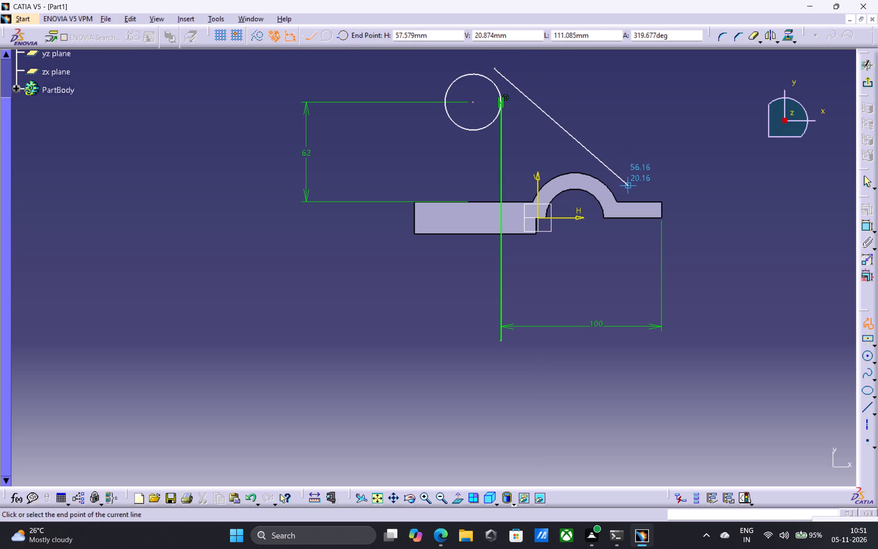
click(629, 188)
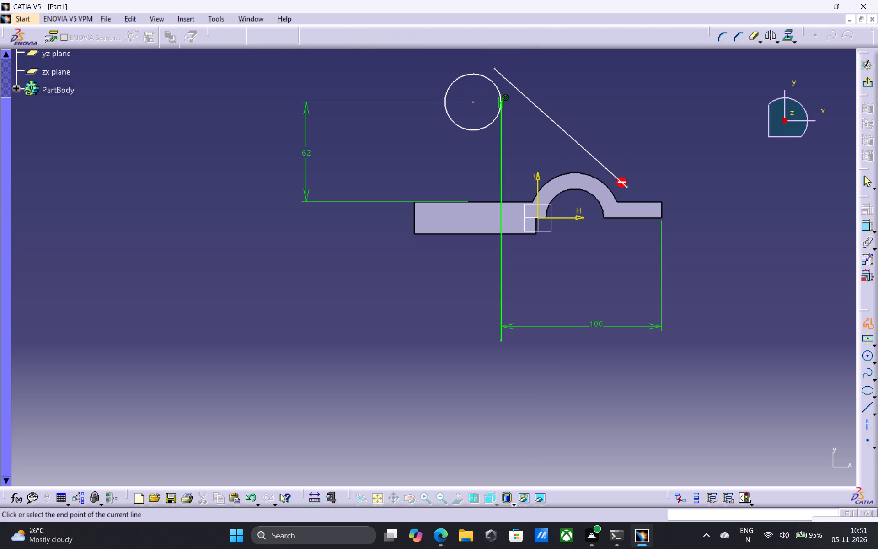
key(Escape)
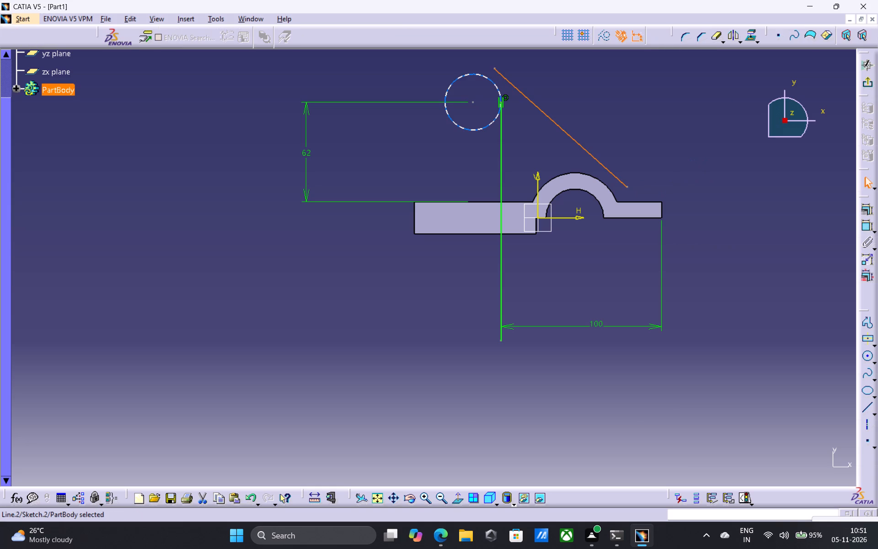
Constrain the inclined line tangent to the sketched circle.
ctrl+click(488, 77)
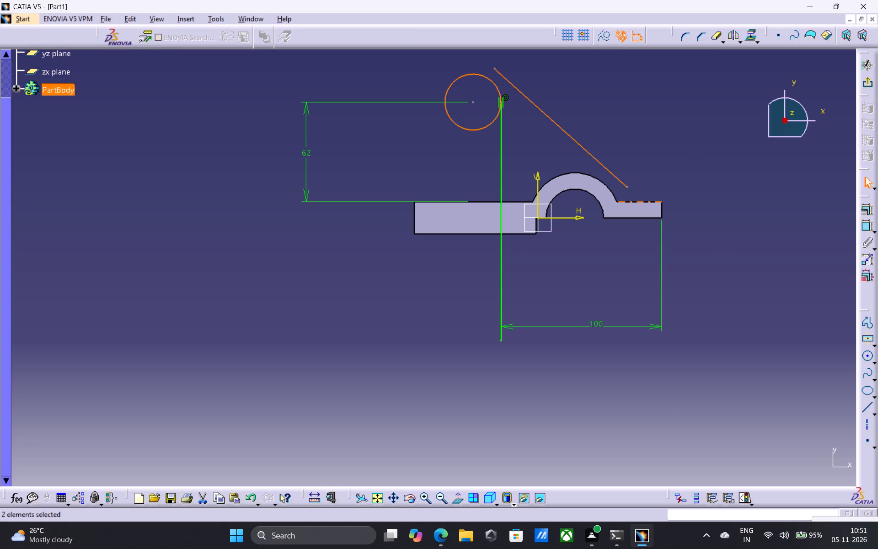
click(869, 207)
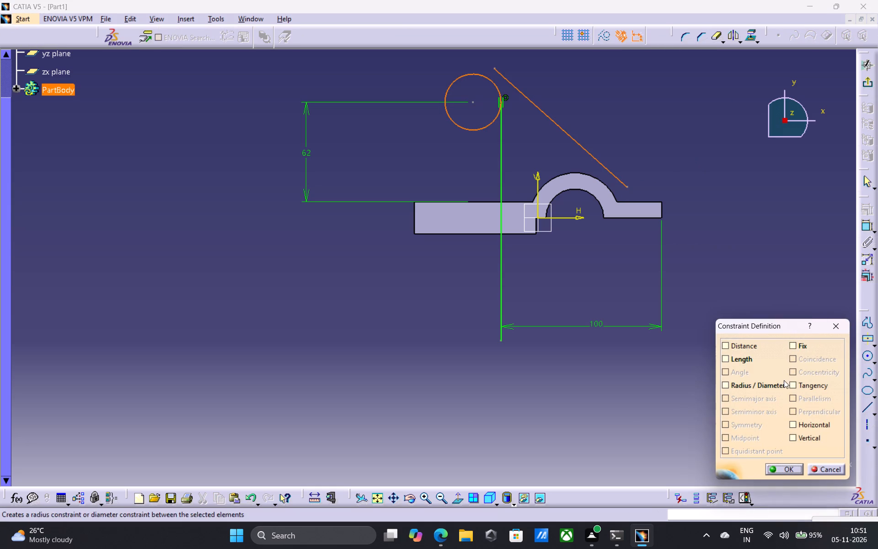
click(794, 381)
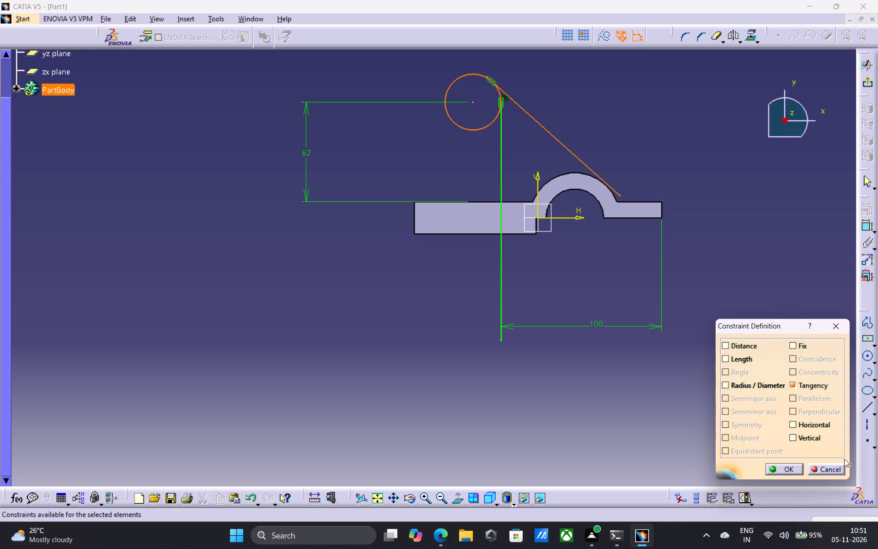
click(789, 468)
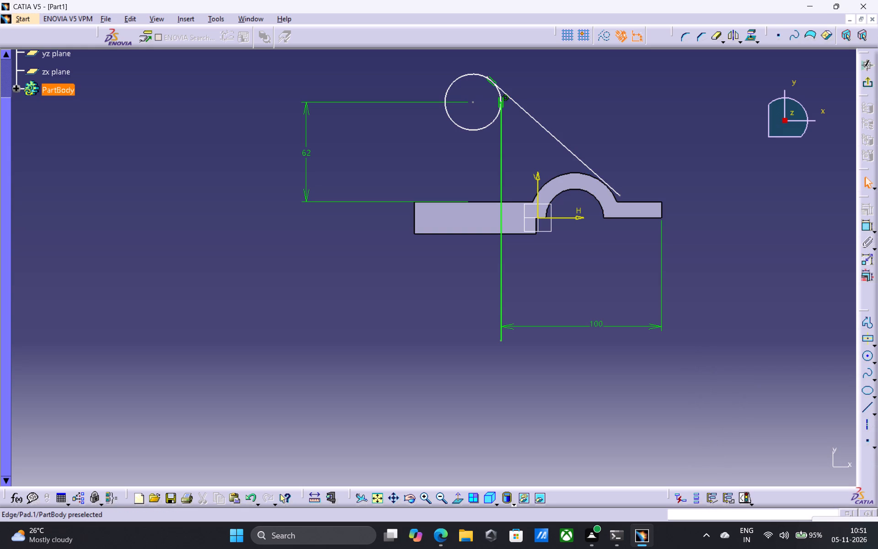
Constrain the inclined line tangent to the base's outer arch edge.
click(589, 167)
ctrl+click(576, 171)
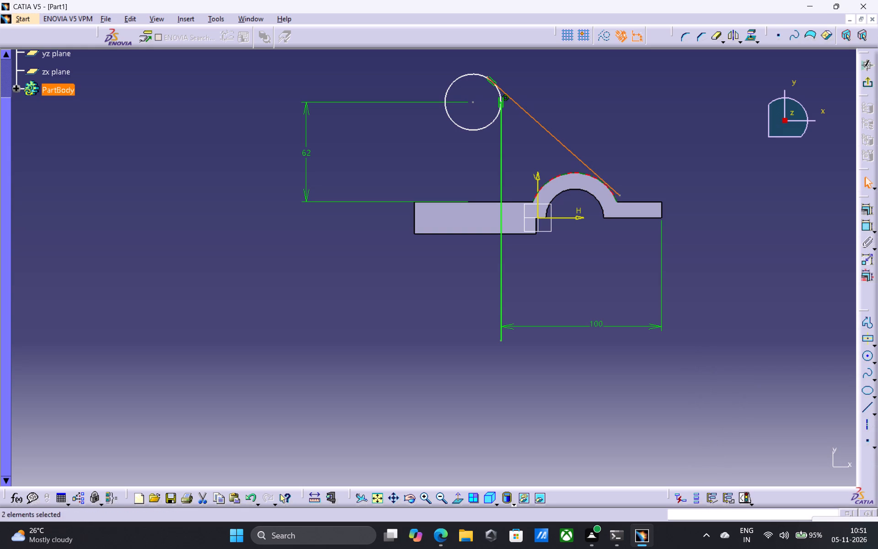
click(865, 210)
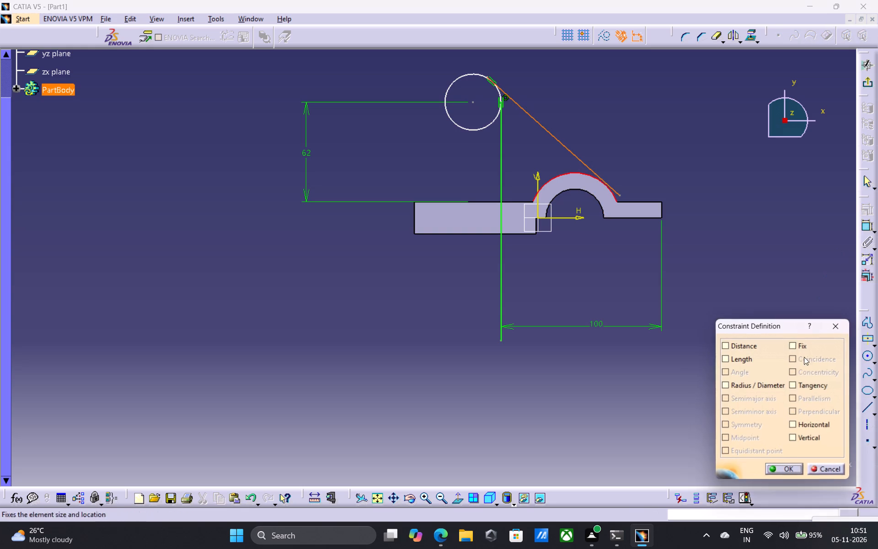
click(794, 381)
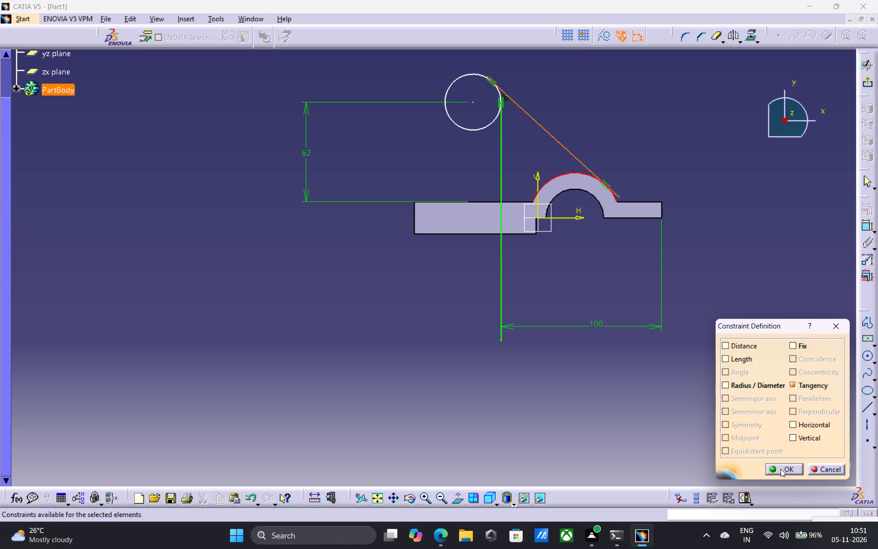
click(781, 469)
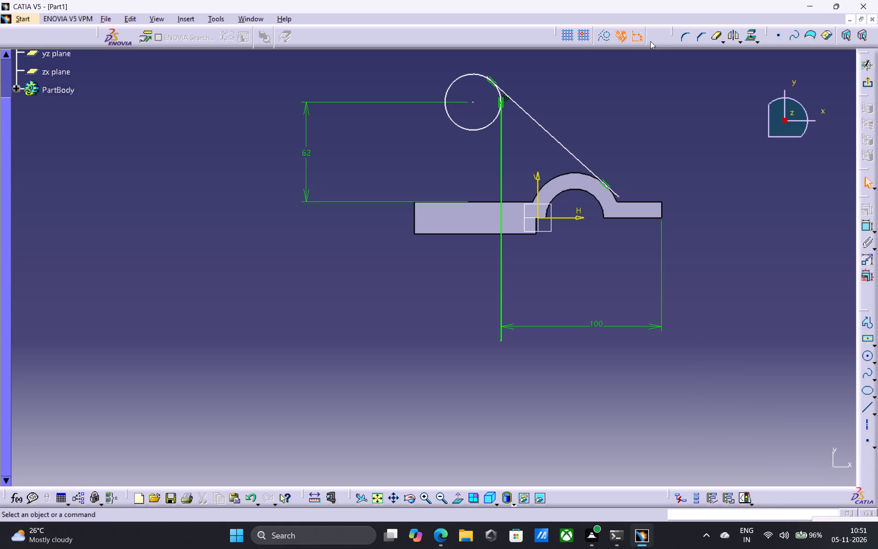
Apply Quick Trim to the inclined line's lower end past the arch edge.
double_click(717, 36)
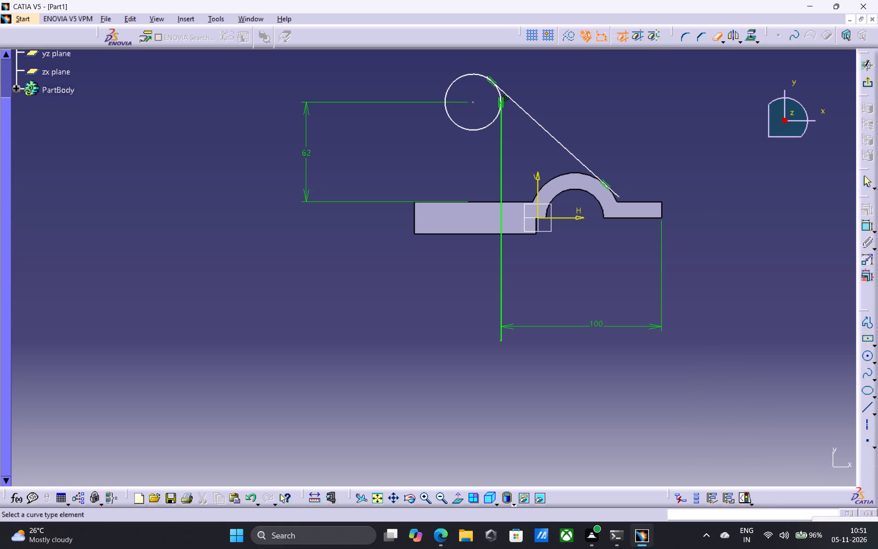
click(618, 194)
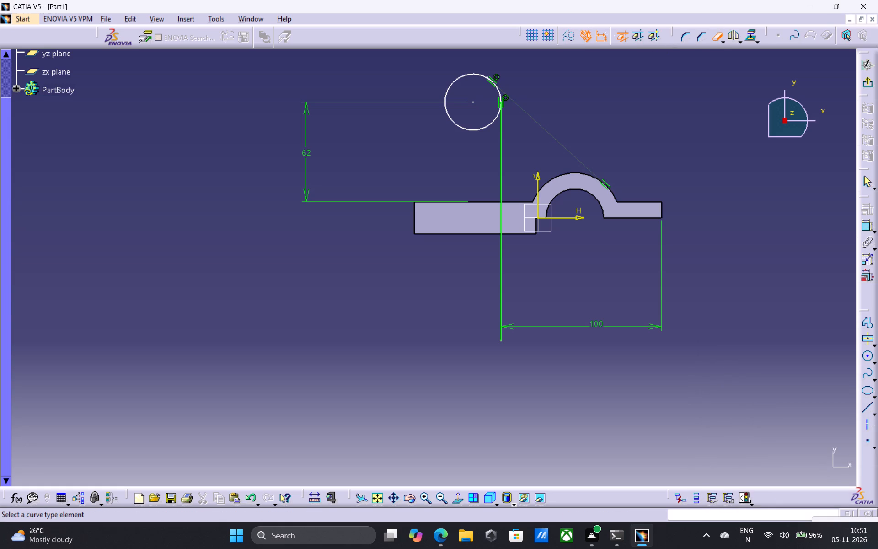
key(Escape)
key(Escape)
key(Escape)
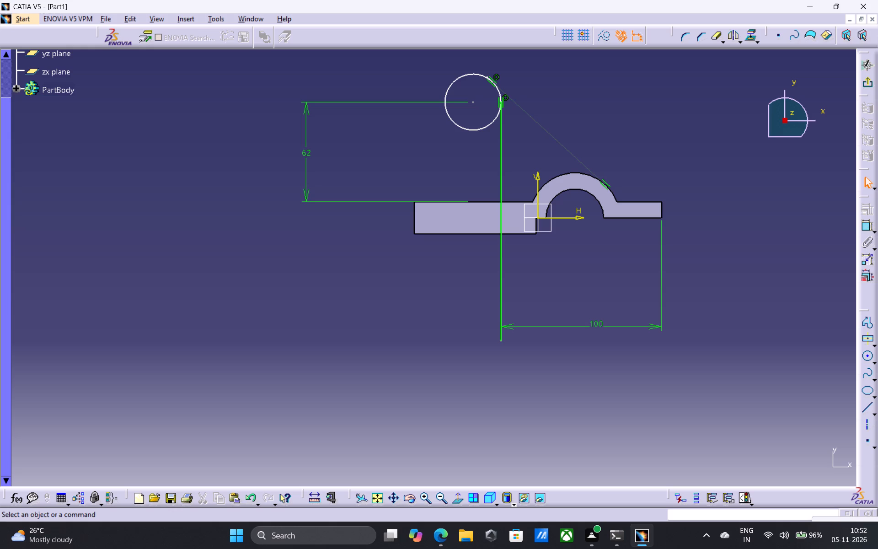
Draw a line about 95 mm long from the tangency point on the circle to the tangency point on the outer arch edge.
click(863, 410)
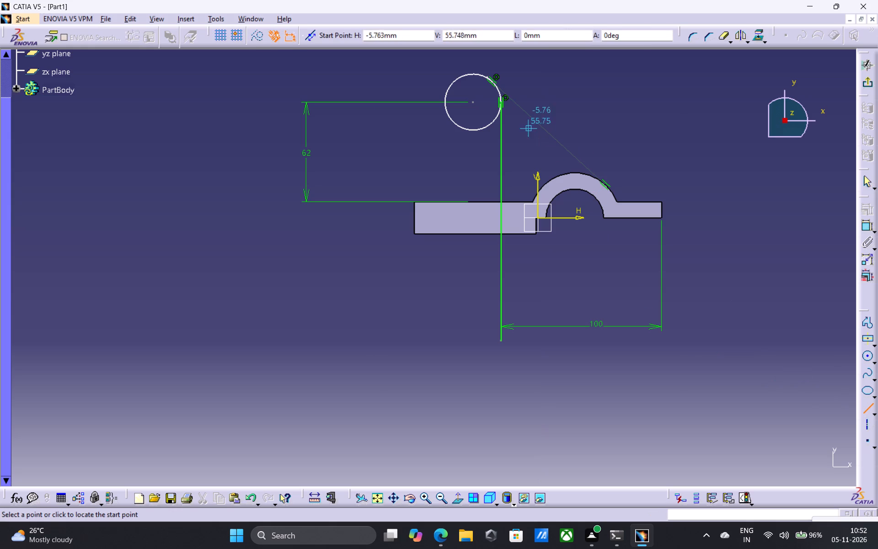
click(491, 82)
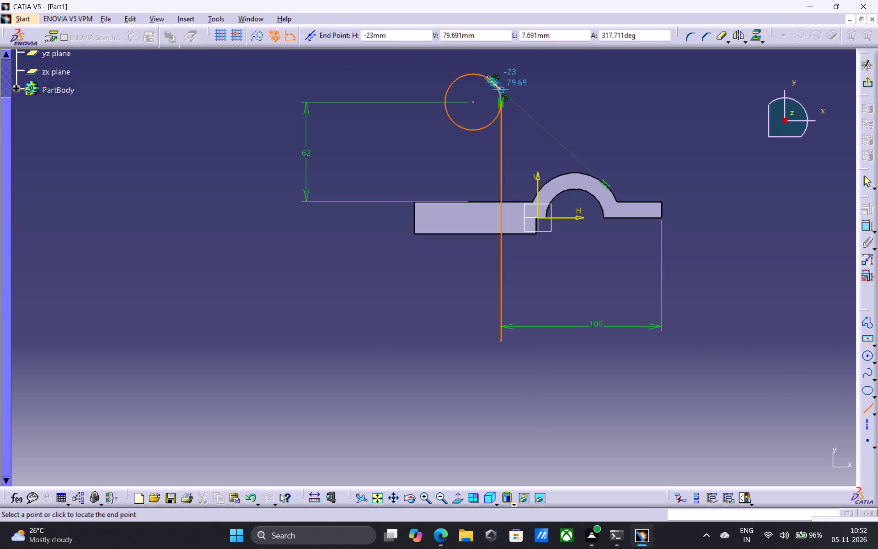
click(605, 186)
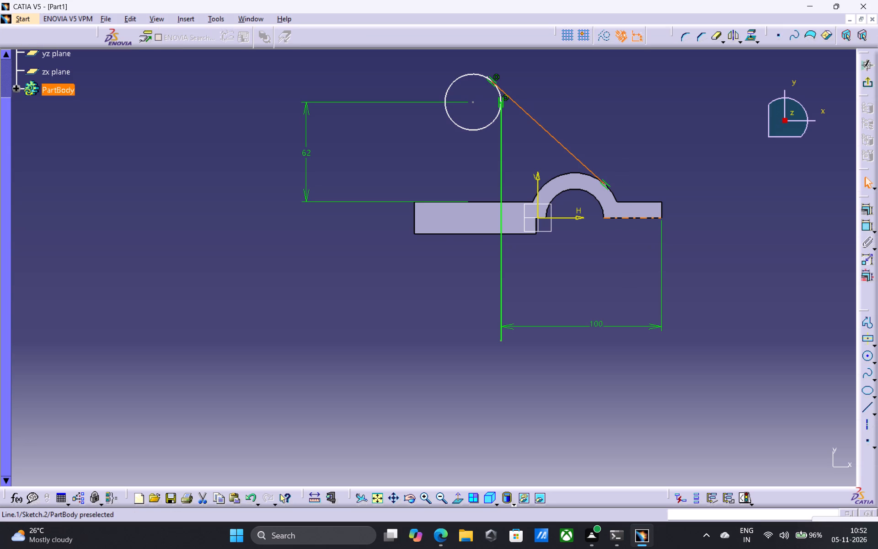
key(Escape)
key(Escape)
key(Escape)
key(Escape)
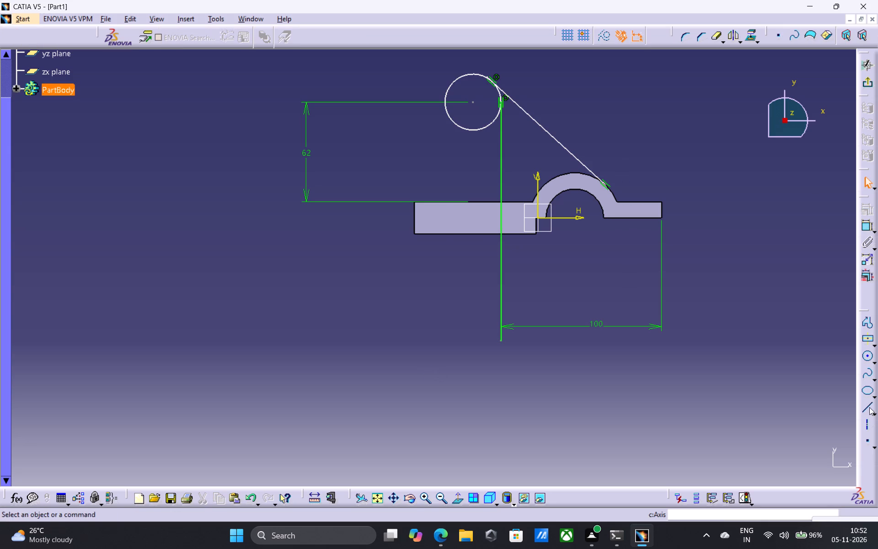
Draw a steep profile line about 70 mm long from beside the circle's outer side down to just above the thick block's upper outer corner.
click(866, 320)
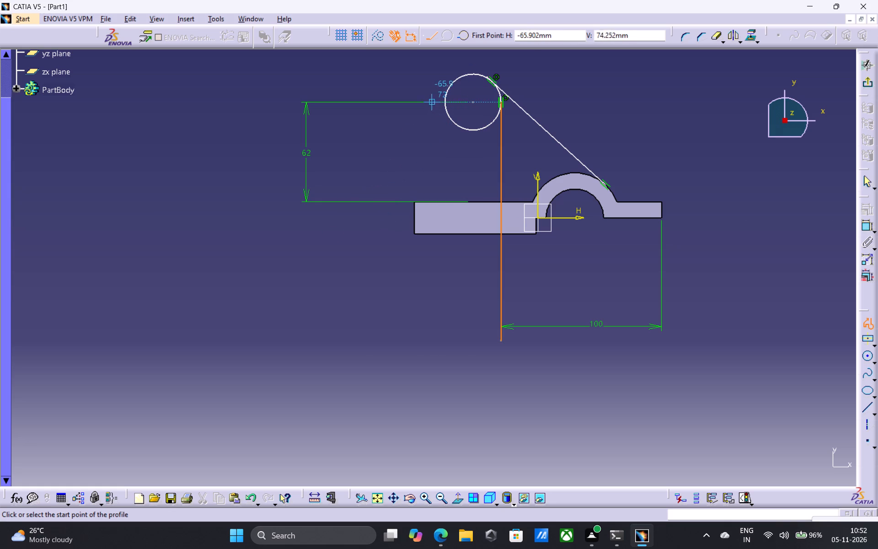
click(436, 84)
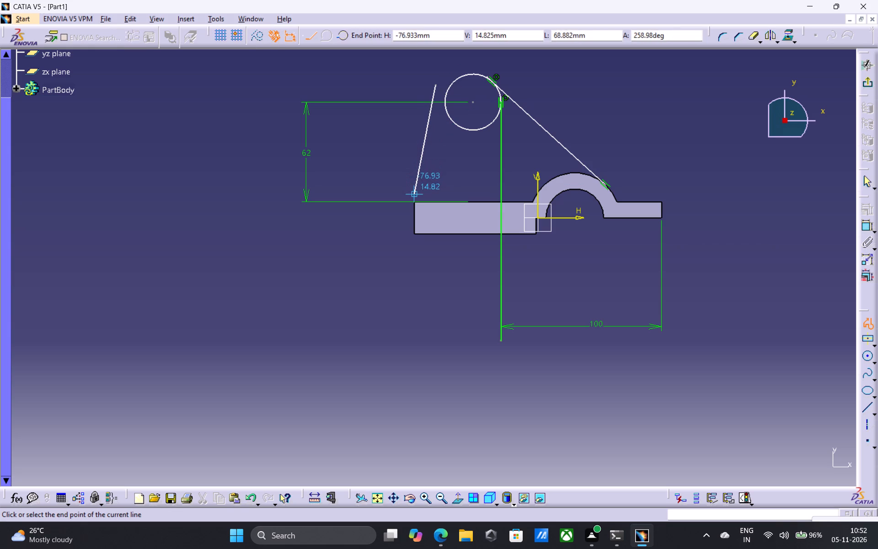
click(413, 196)
key(Escape)
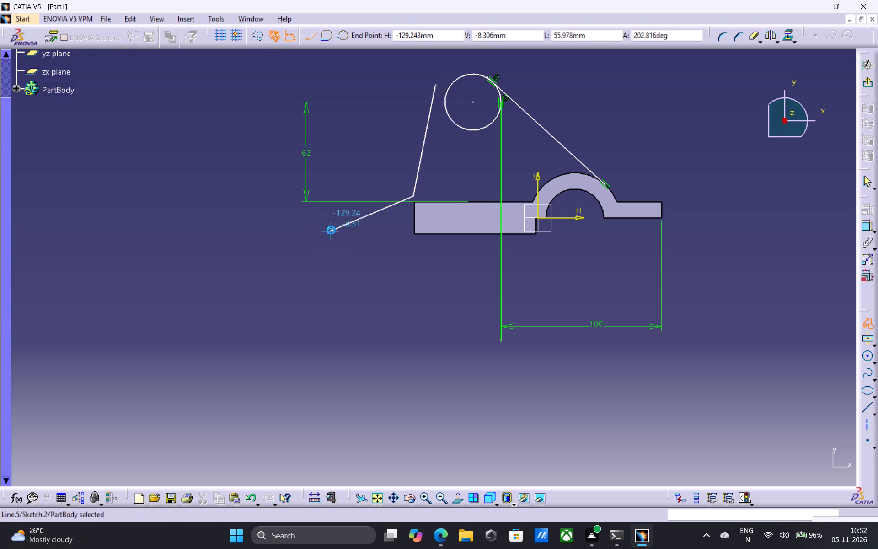
key(Escape)
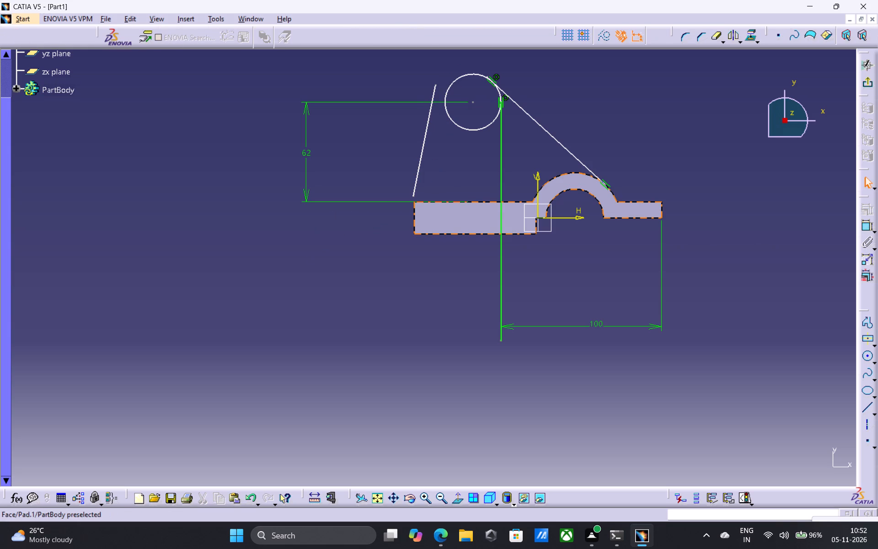
Constrain the steep line's lower endpoint coincident with the thick block's upper outer corner.
ctrl+click(412, 201)
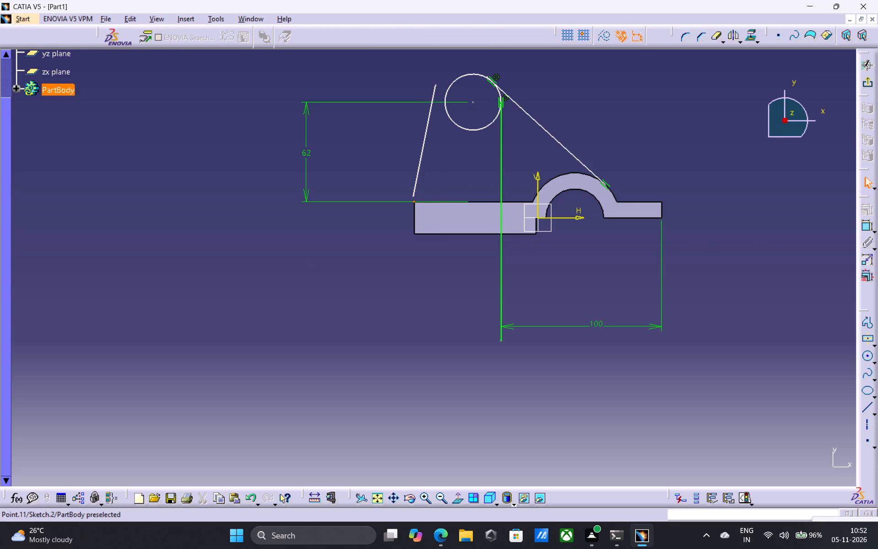
ctrl+click(413, 195)
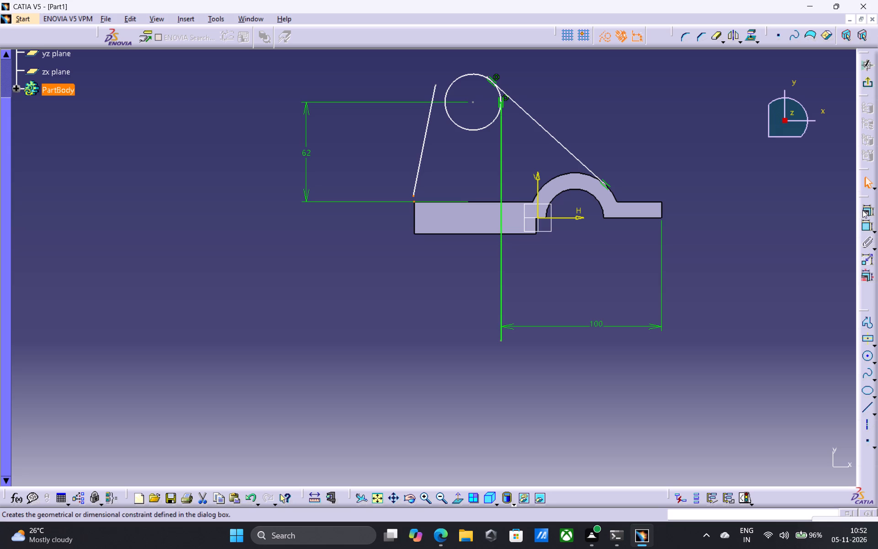
click(862, 210)
click(793, 358)
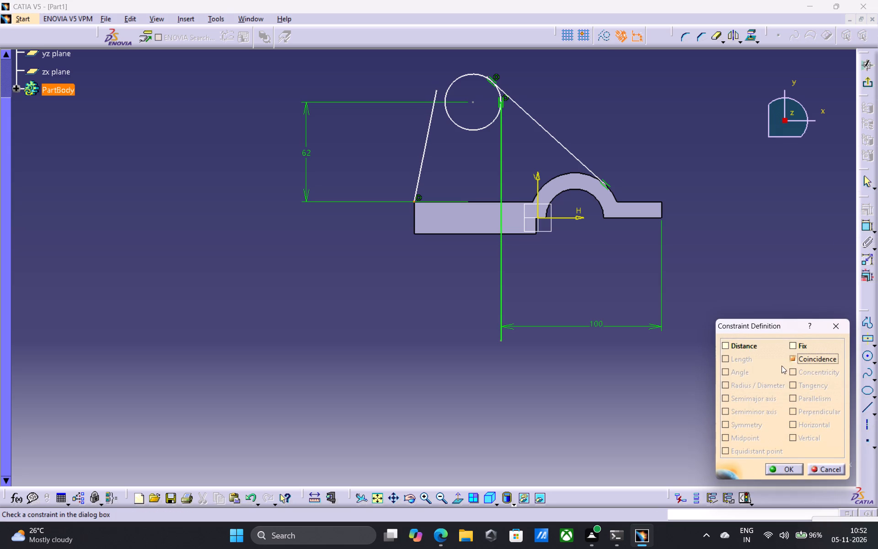
click(782, 469)
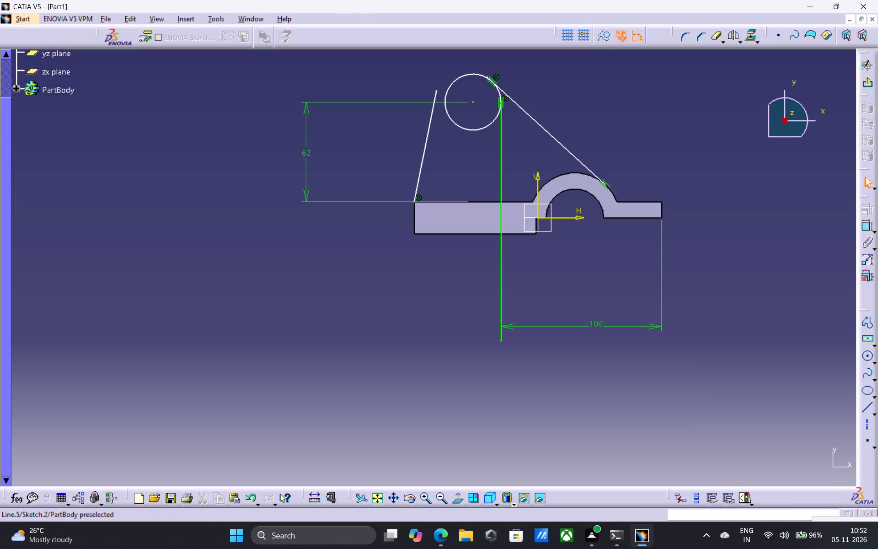
Dimension the offset between the steep line and the circle and set it to 0 so they touch.
click(433, 109)
ctrl+click(453, 121)
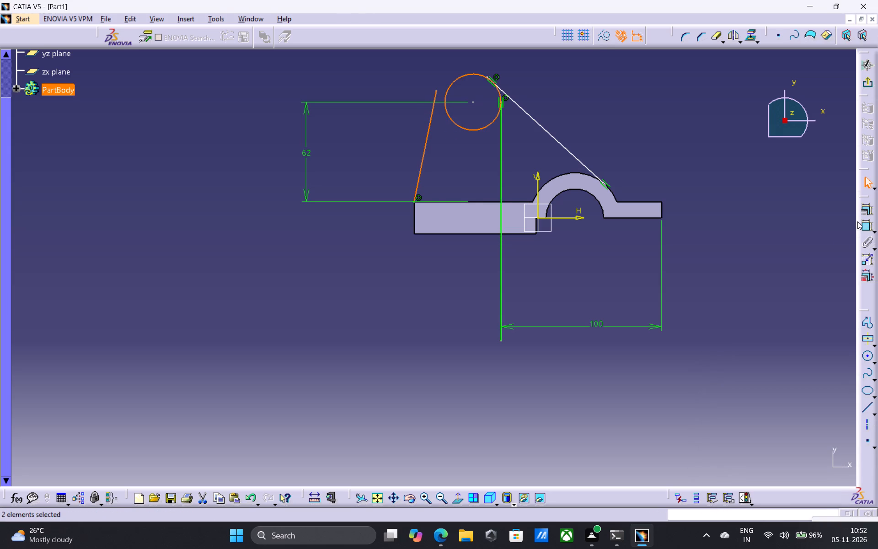
click(867, 226)
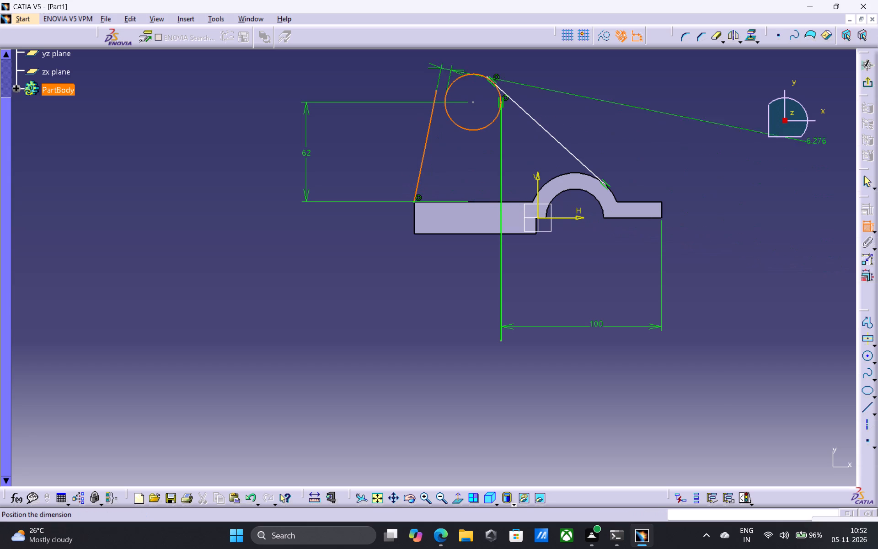
click(811, 180)
double_click(815, 176)
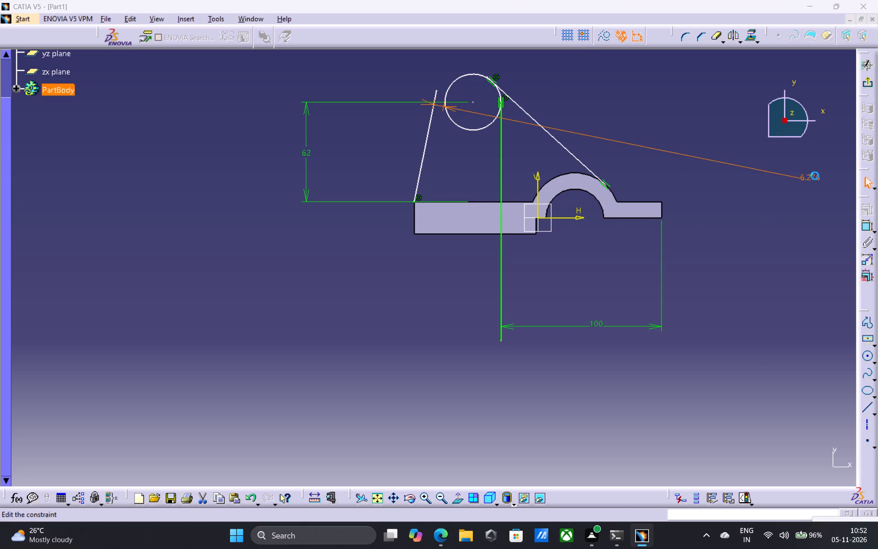
key(0)
key(Return)
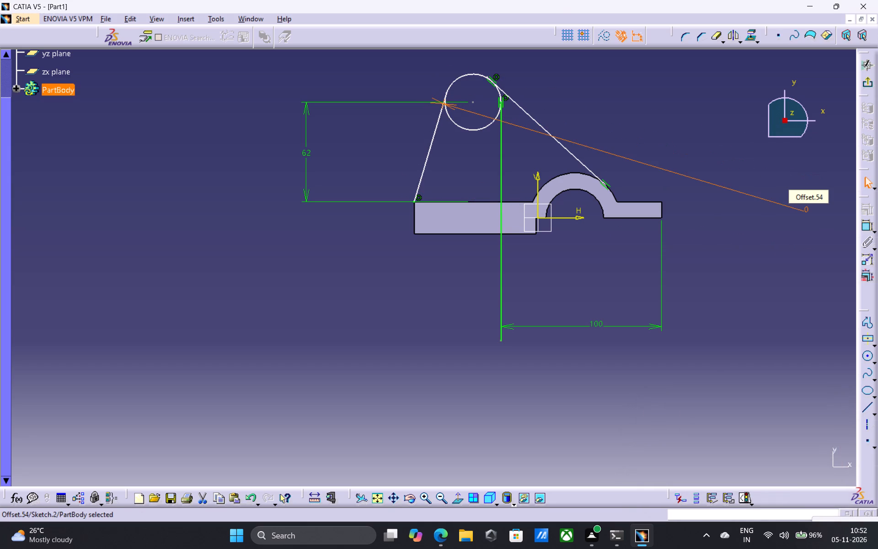
key(Escape)
key(Escape)
key(Escape)
key(Escape)
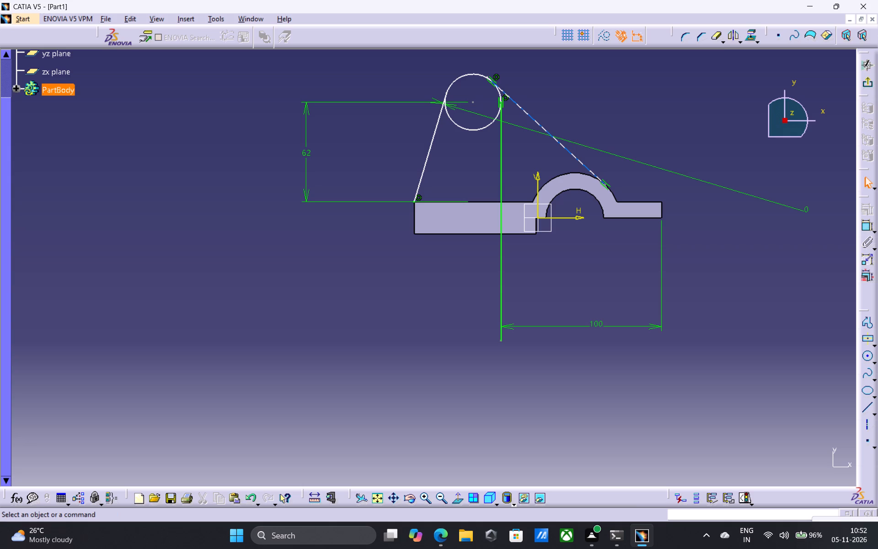
Quick Trim the circle's lower arc and the short arc beyond the inclined line's tangency point, keeping only the rounded top between the lines.
click(718, 40)
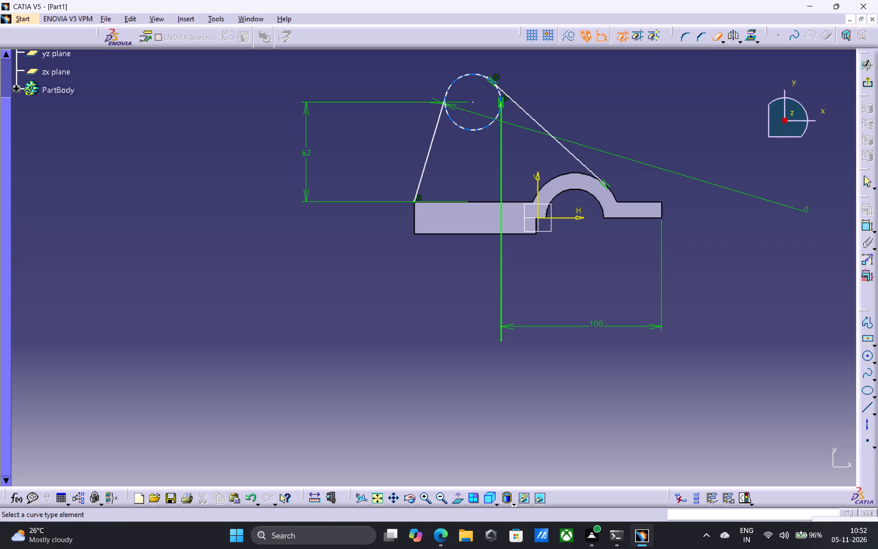
click(472, 130)
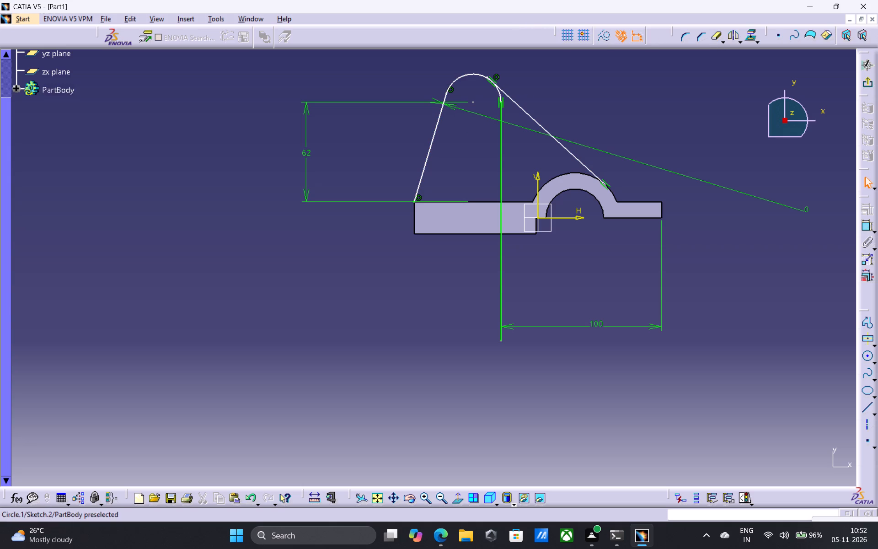
click(499, 94)
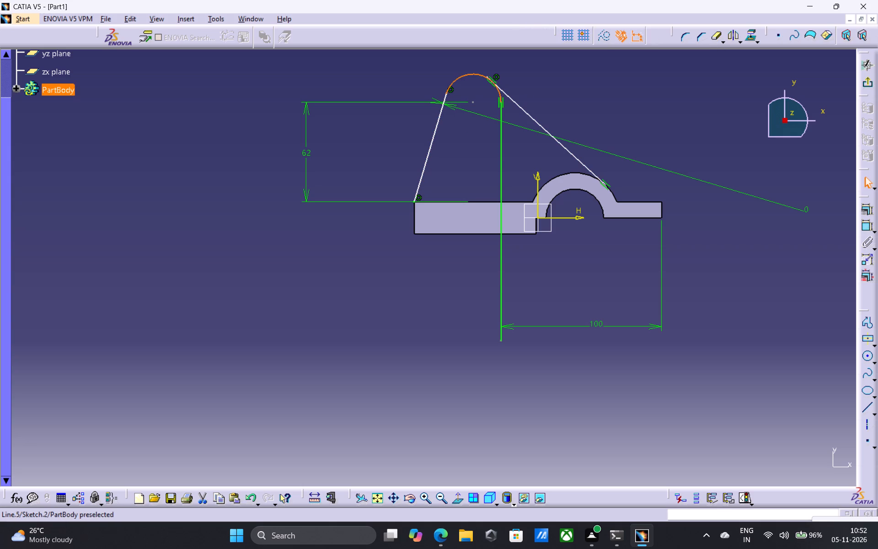
key(Escape)
key(Escape)
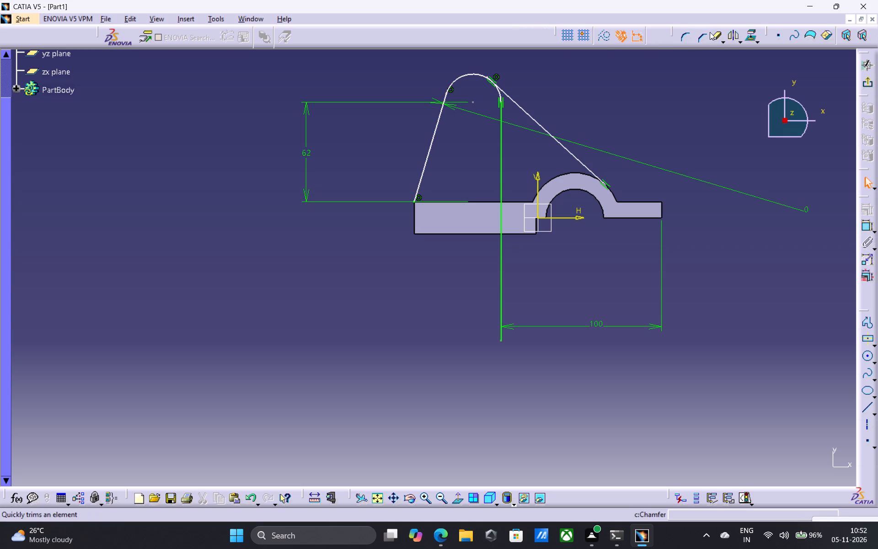
double_click(717, 32)
click(500, 95)
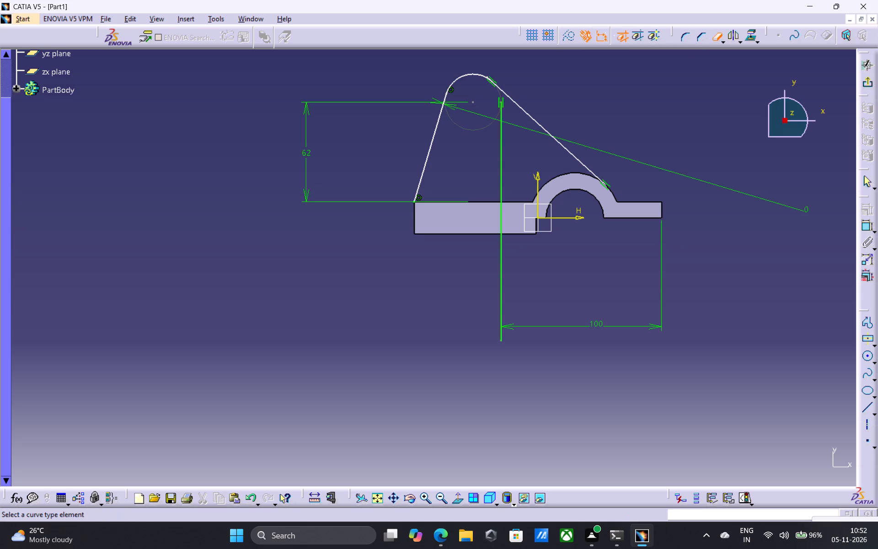
key(Escape)
key(Escape)
key(Escape)
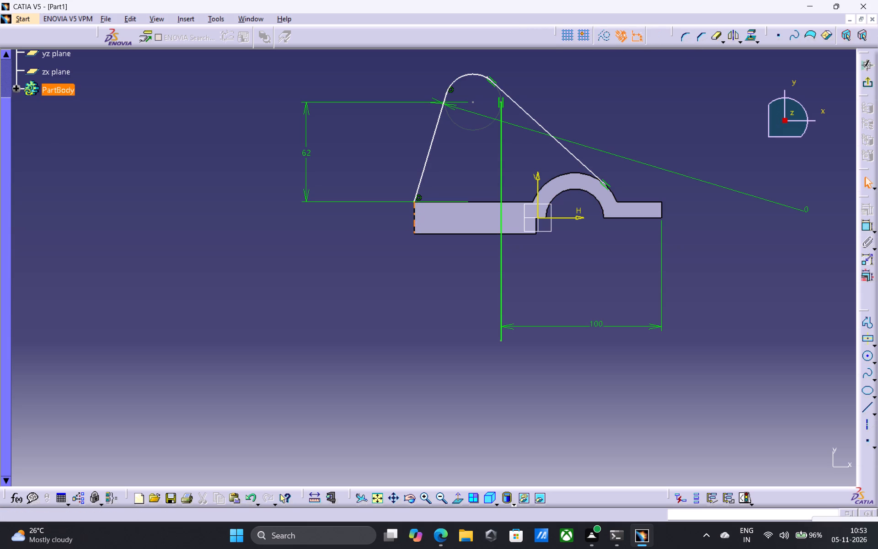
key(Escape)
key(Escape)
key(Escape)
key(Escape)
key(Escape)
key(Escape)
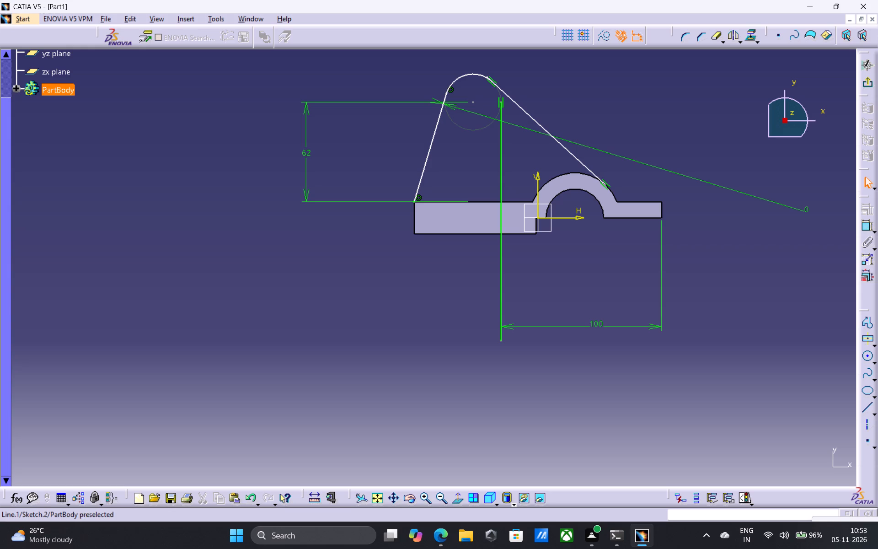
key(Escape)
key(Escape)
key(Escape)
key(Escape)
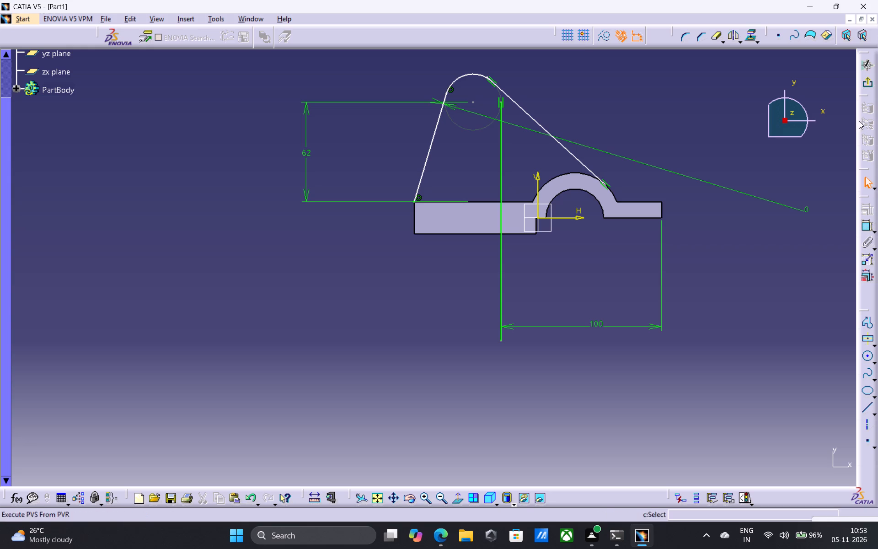
Reopen the profile sketch, draw a full circle on the top arc's centre matching its radius, and exit the sketch.
click(870, 89)
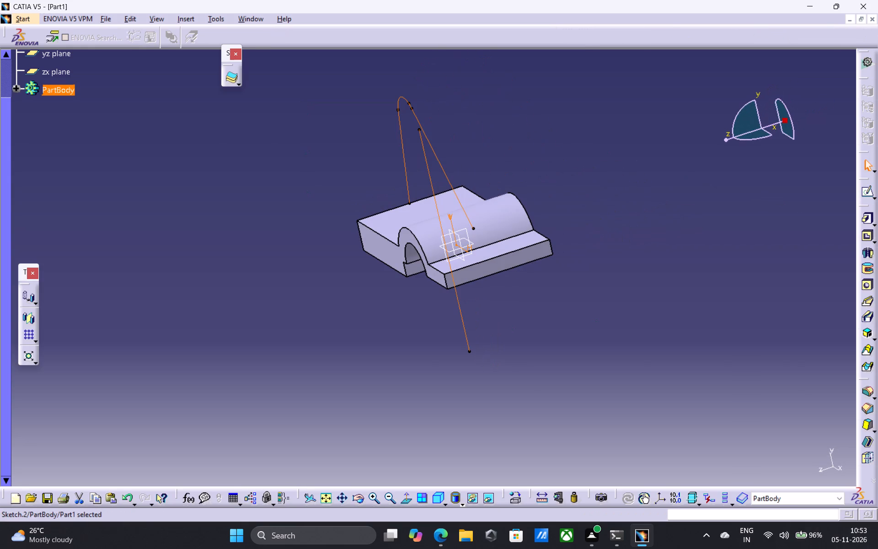
click(866, 190)
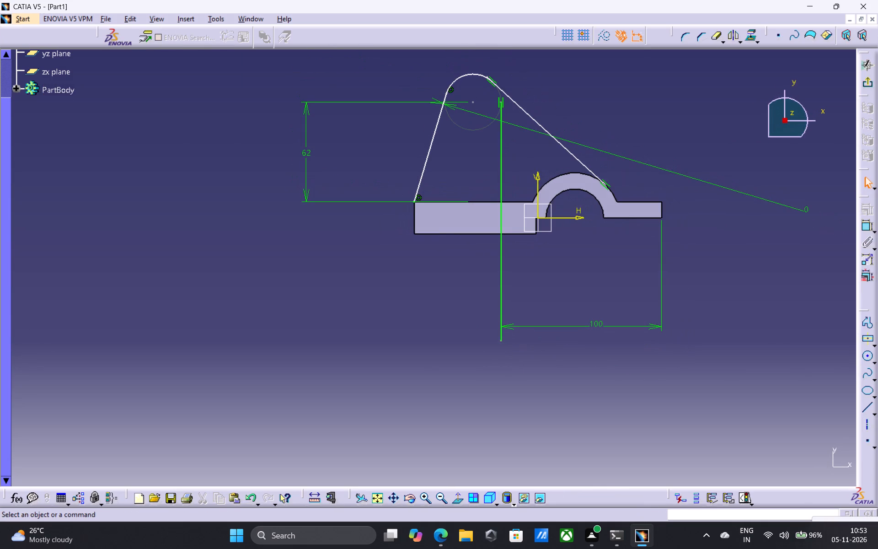
click(867, 357)
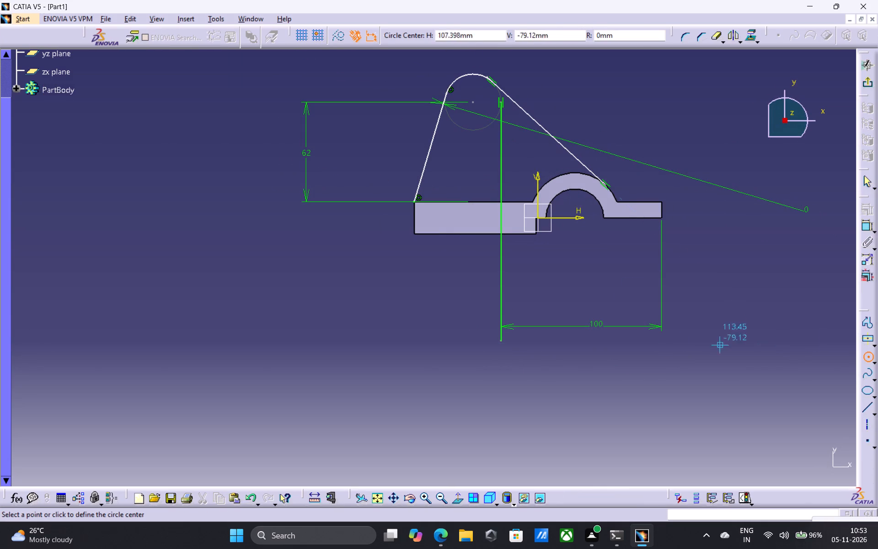
click(474, 102)
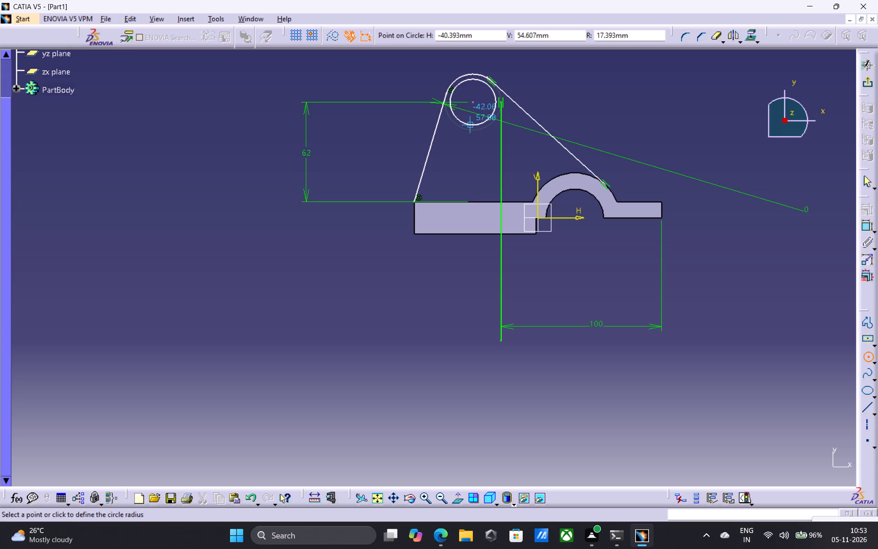
click(471, 128)
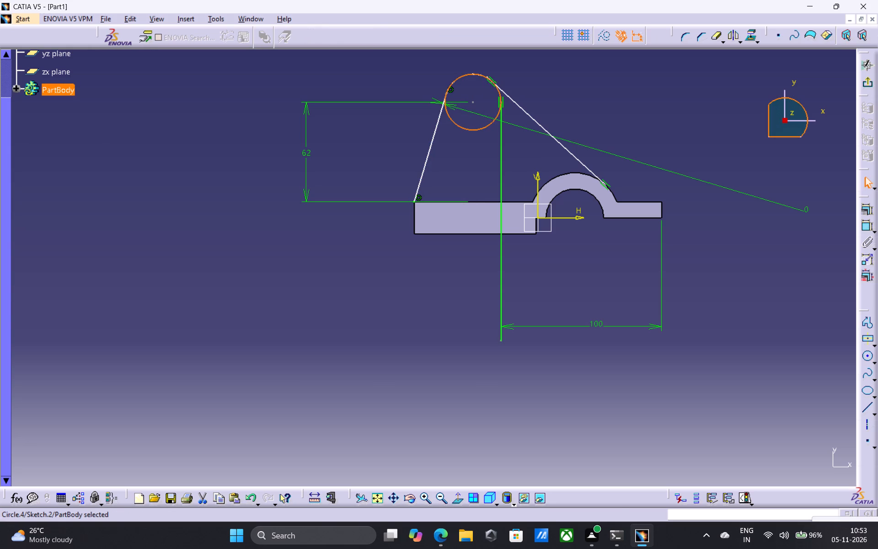
click(871, 82)
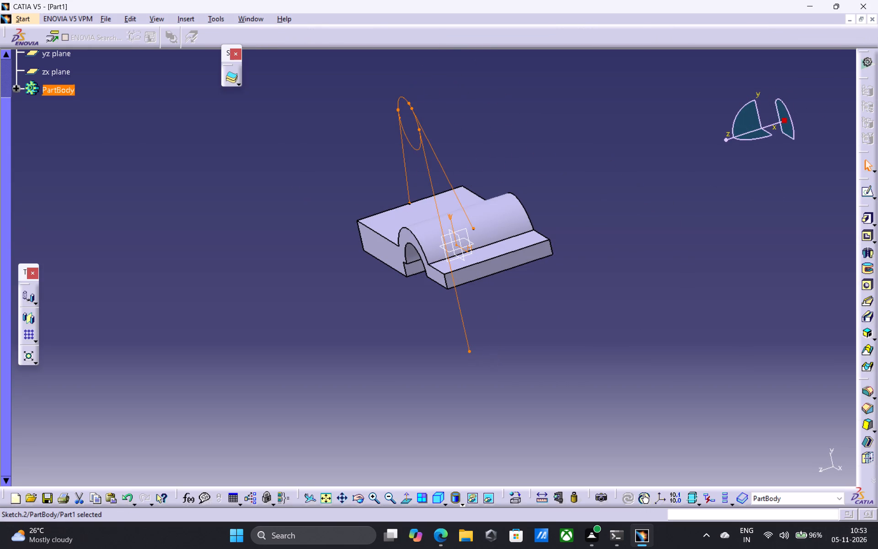
key(Escape)
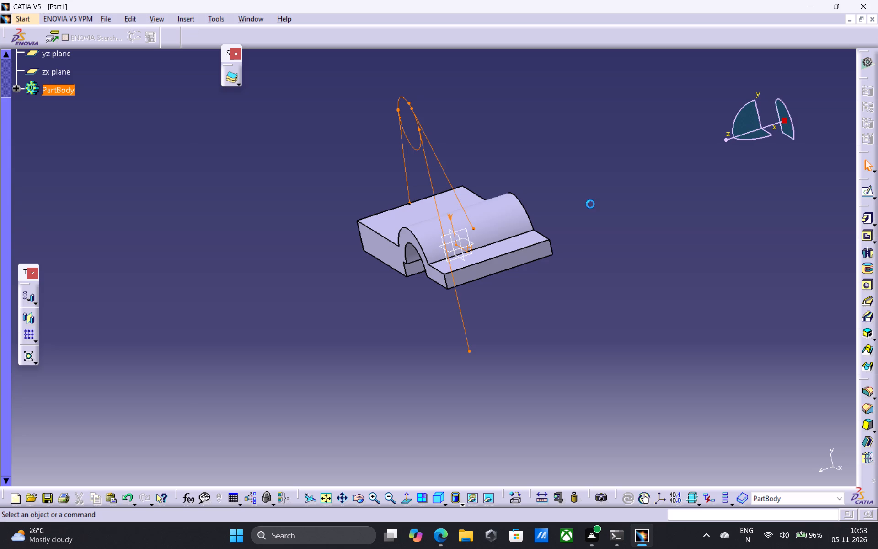
key(Escape)
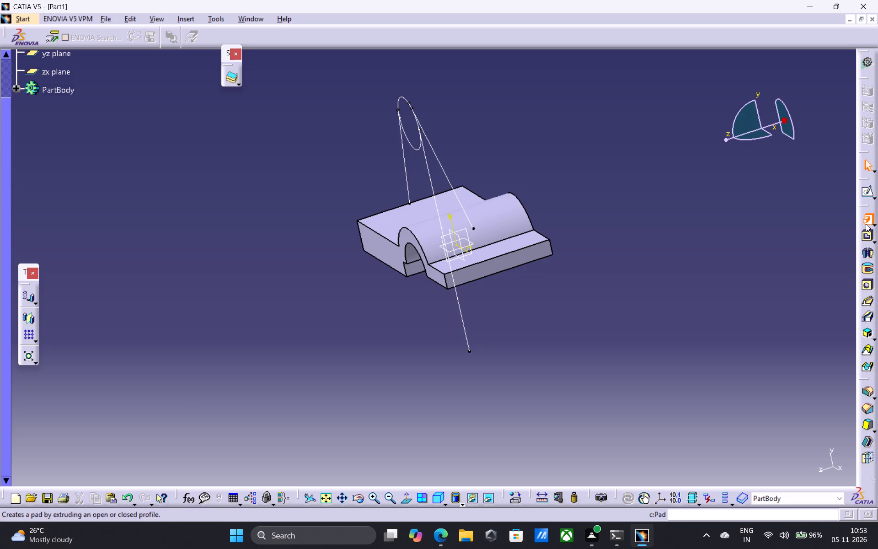
Pad only the full circle of the profile sketch as a sub-element, with a 25 mm length and mirrored extent.
click(866, 224)
right_click(790, 376)
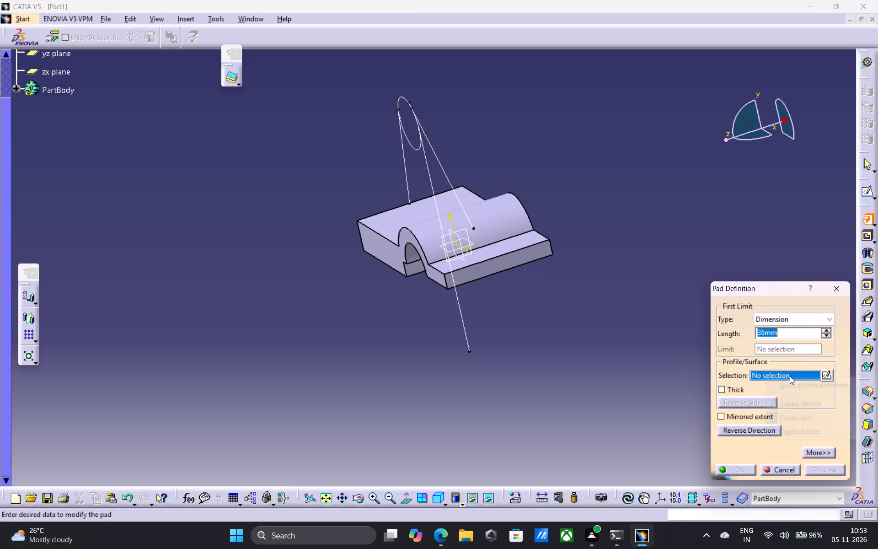
click(806, 384)
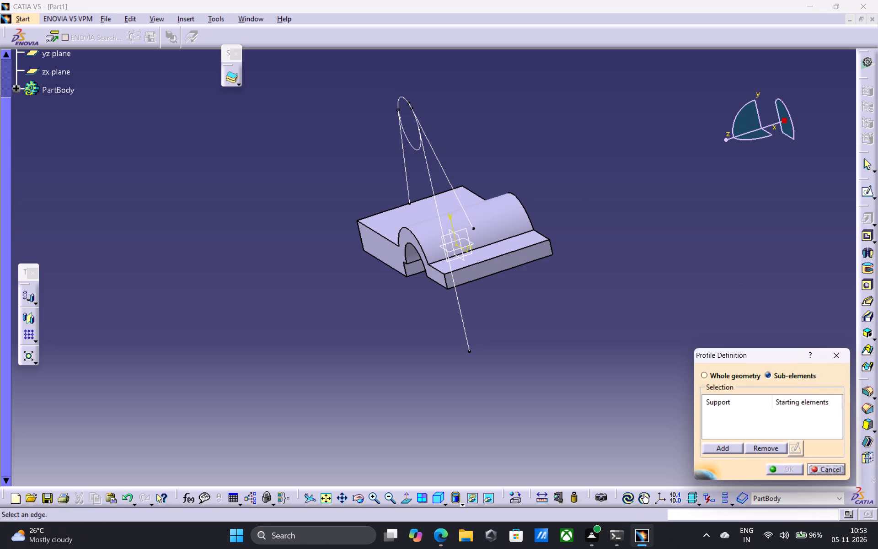
click(413, 147)
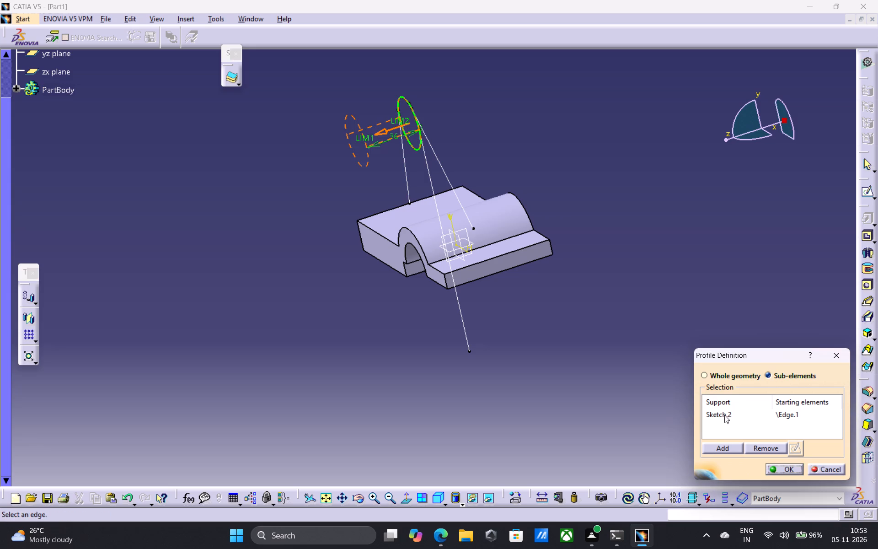
click(786, 470)
click(719, 415)
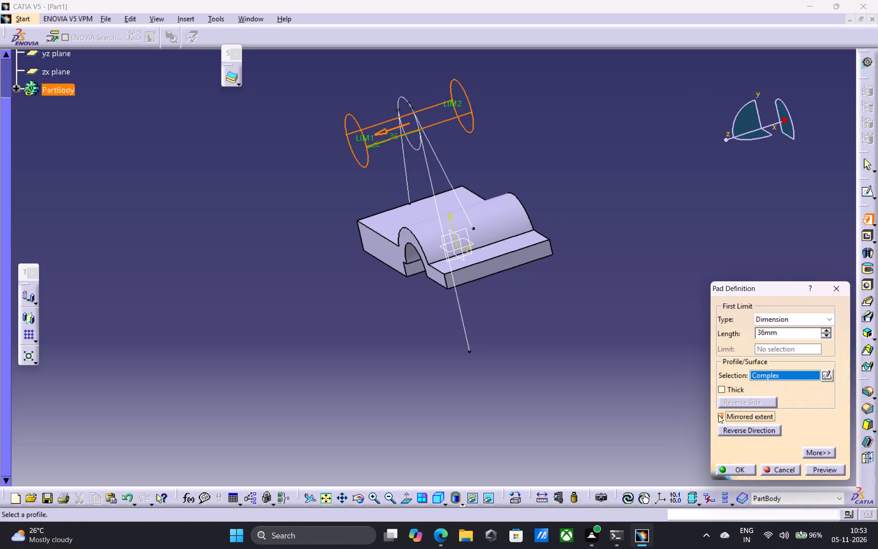
click(764, 333)
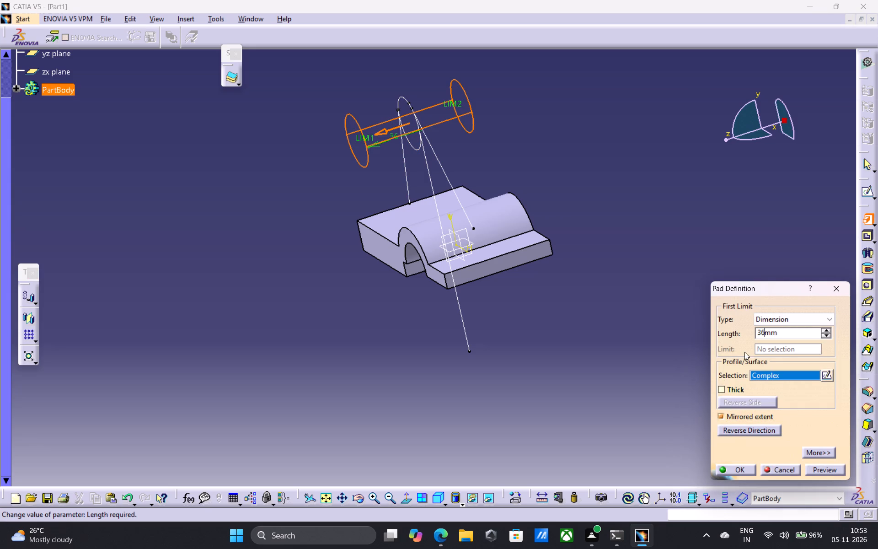
key(BackSpace)
key(BackSpace)
key(BackSpace)
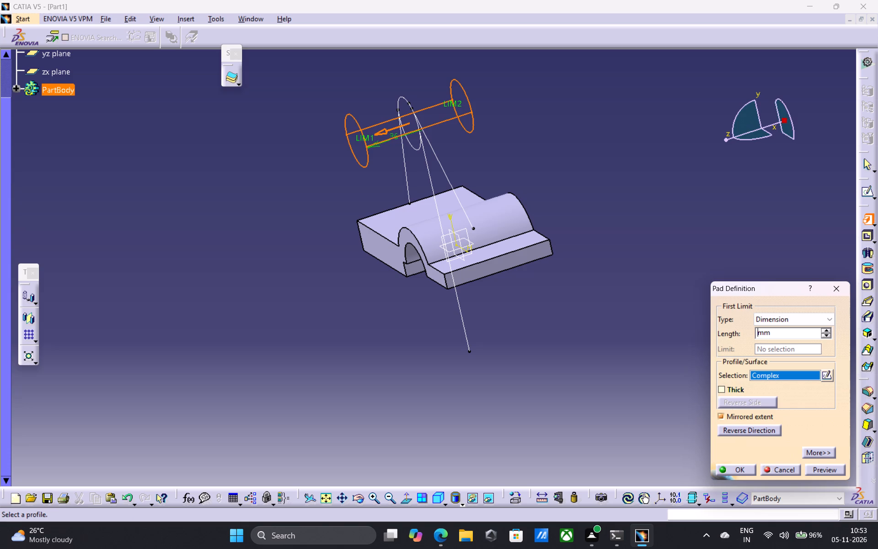
text(25)
key(Return)
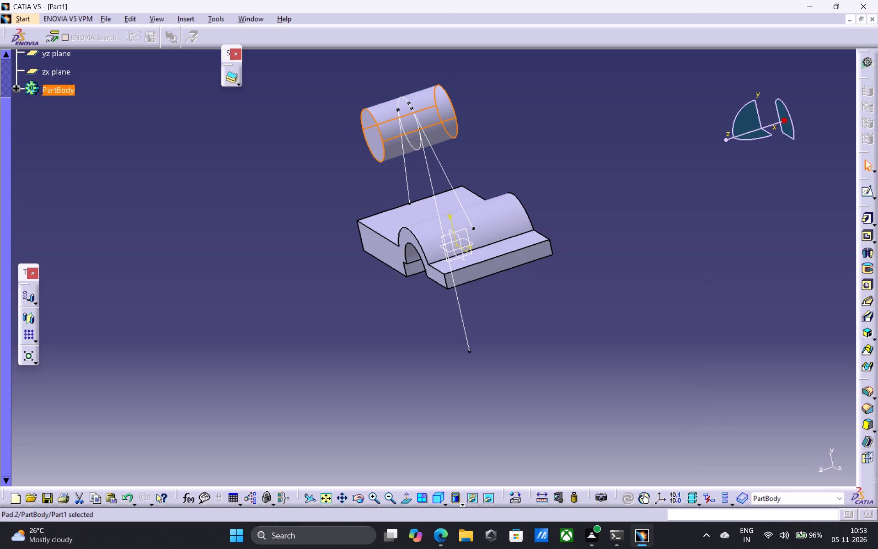
key(Escape)
key(Escape)
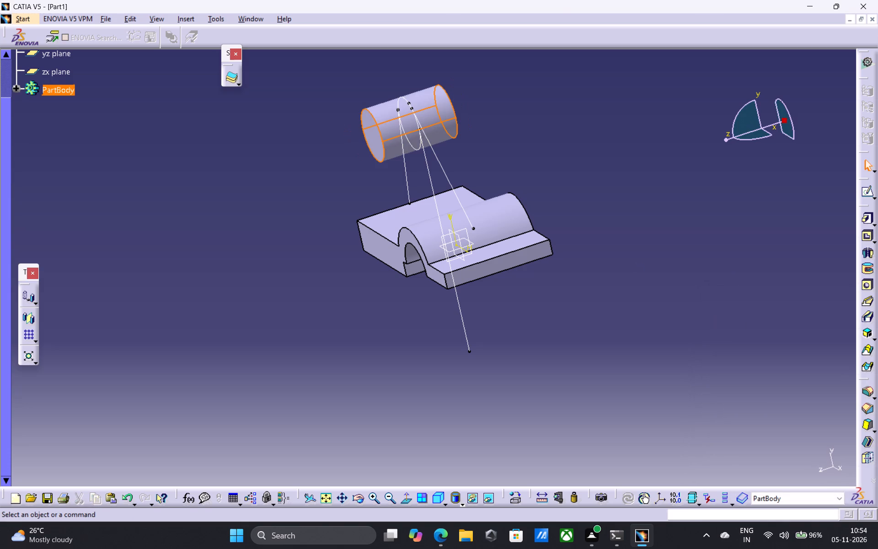
key(Escape)
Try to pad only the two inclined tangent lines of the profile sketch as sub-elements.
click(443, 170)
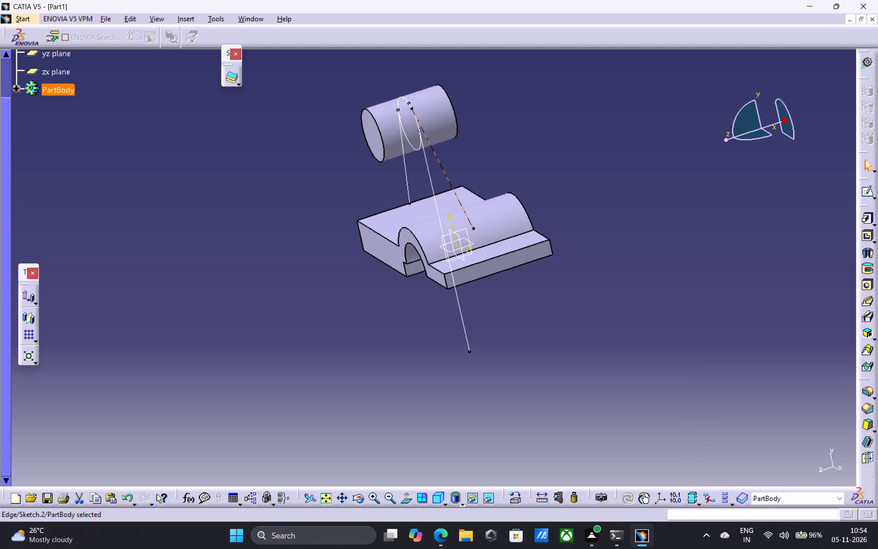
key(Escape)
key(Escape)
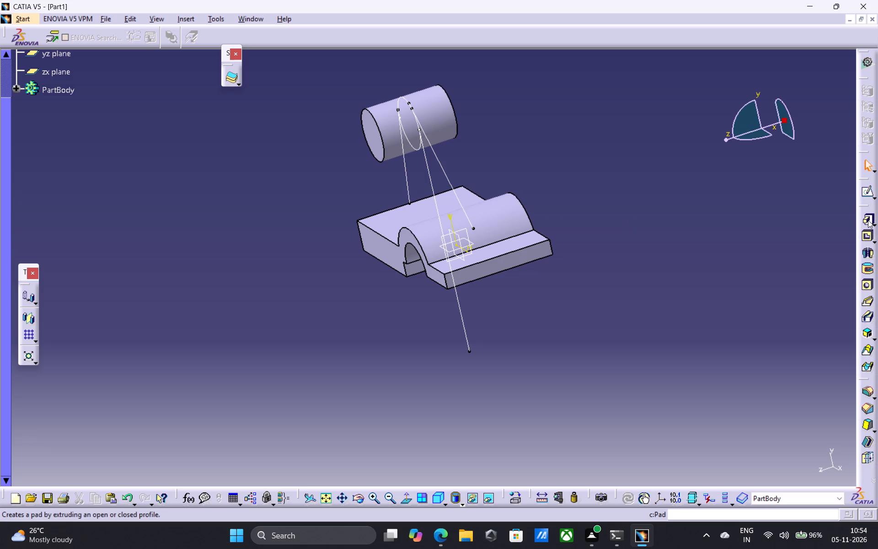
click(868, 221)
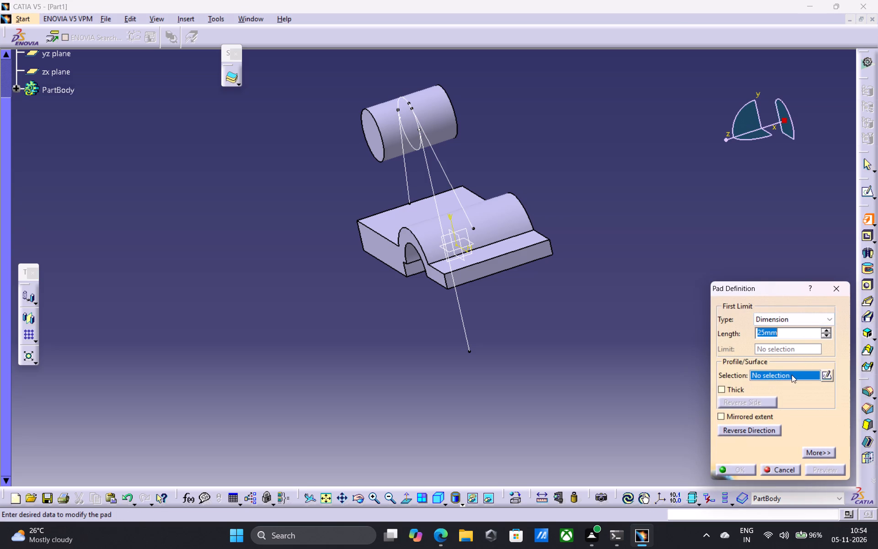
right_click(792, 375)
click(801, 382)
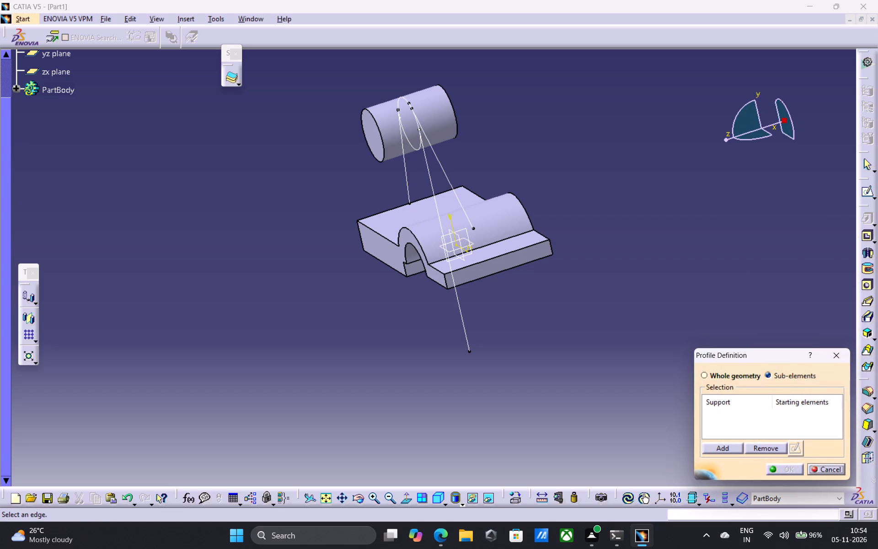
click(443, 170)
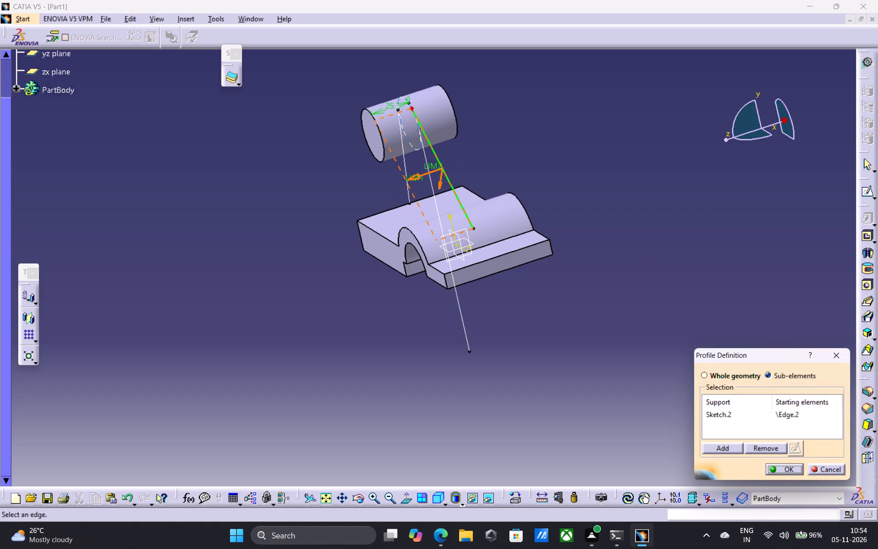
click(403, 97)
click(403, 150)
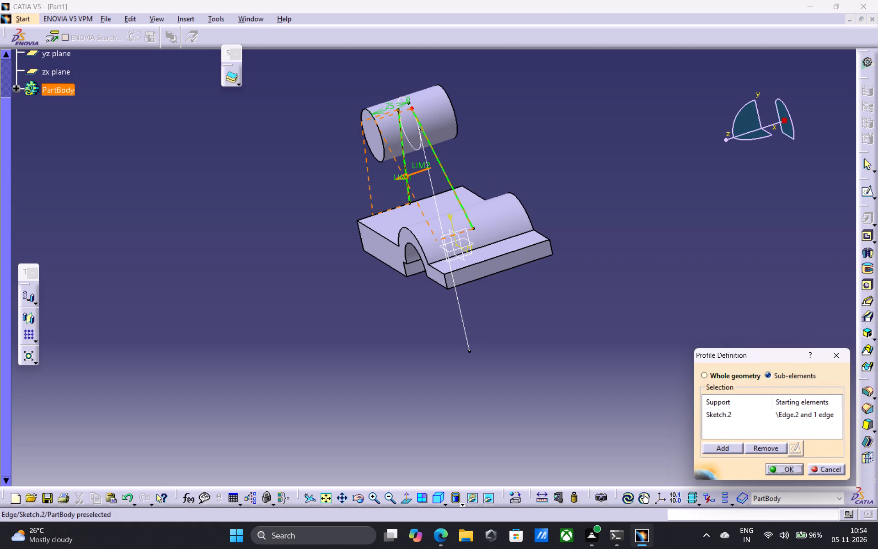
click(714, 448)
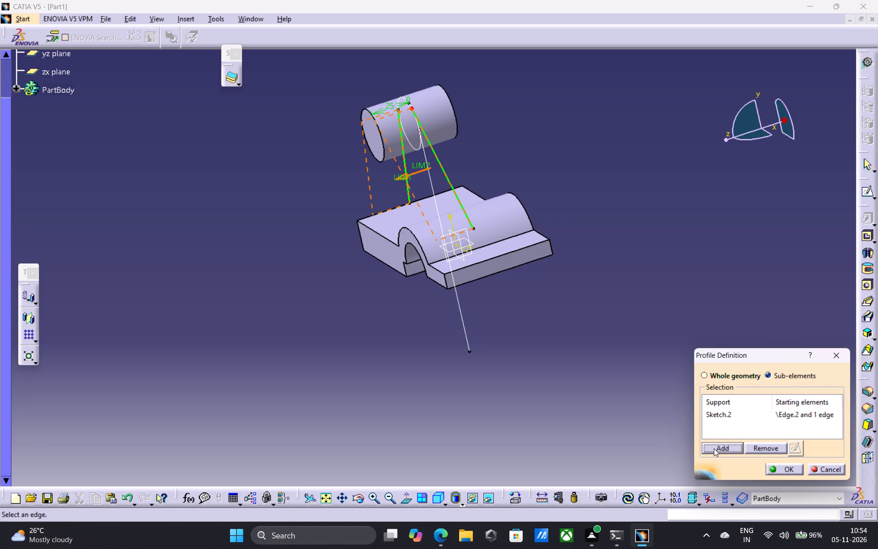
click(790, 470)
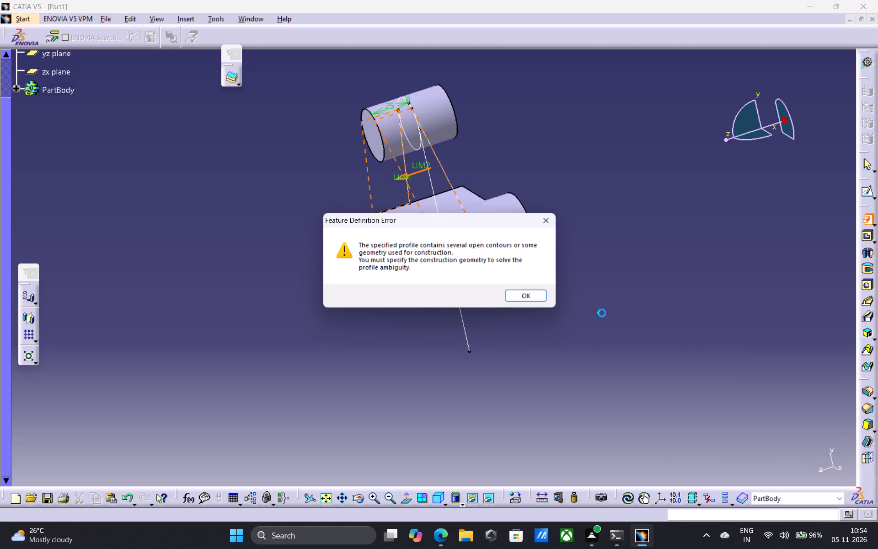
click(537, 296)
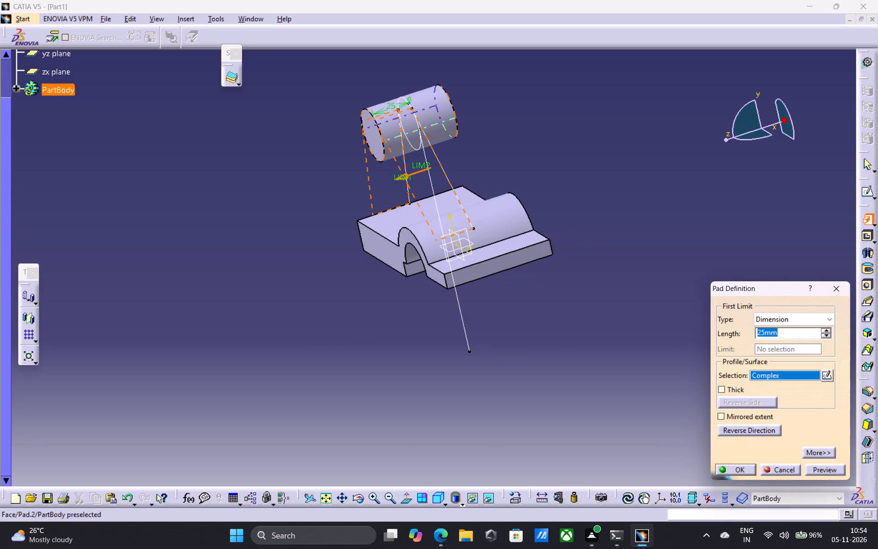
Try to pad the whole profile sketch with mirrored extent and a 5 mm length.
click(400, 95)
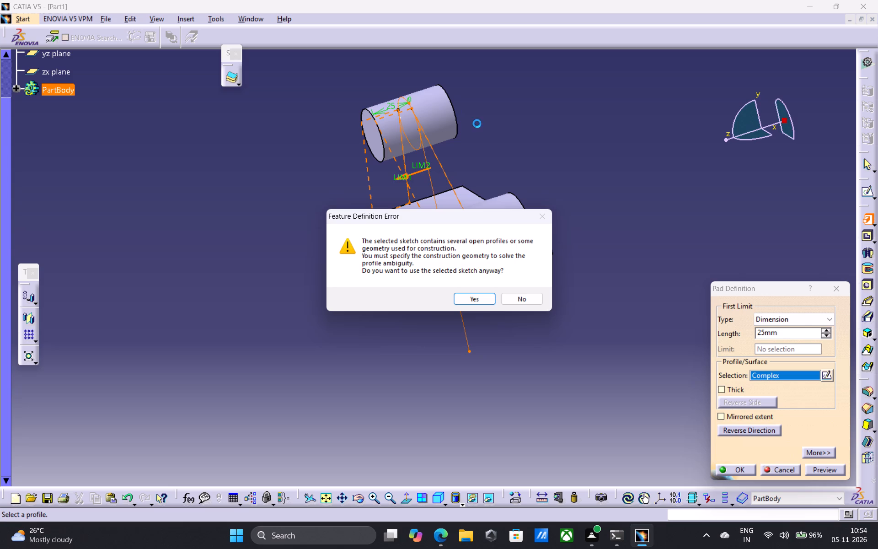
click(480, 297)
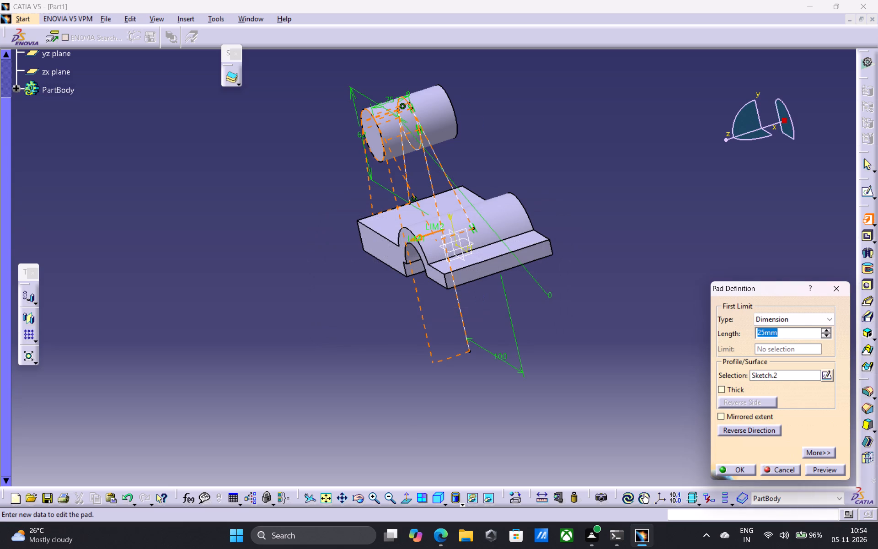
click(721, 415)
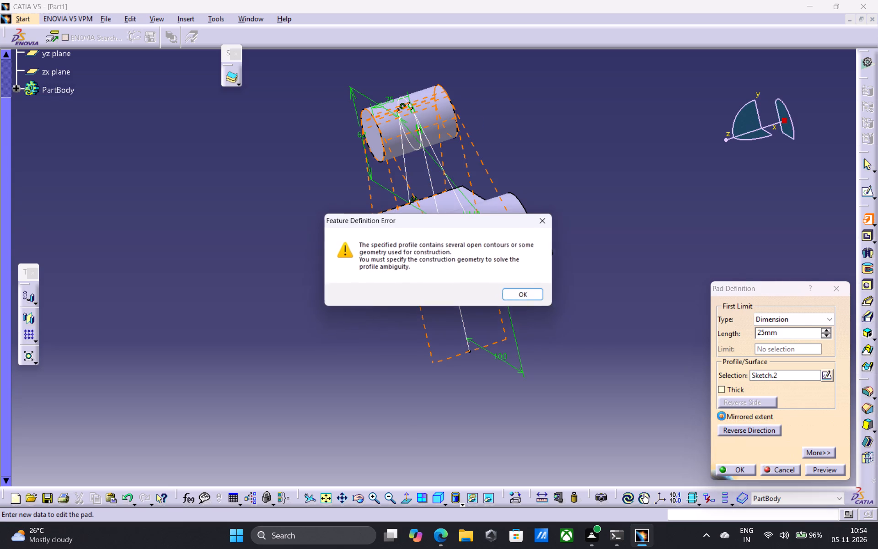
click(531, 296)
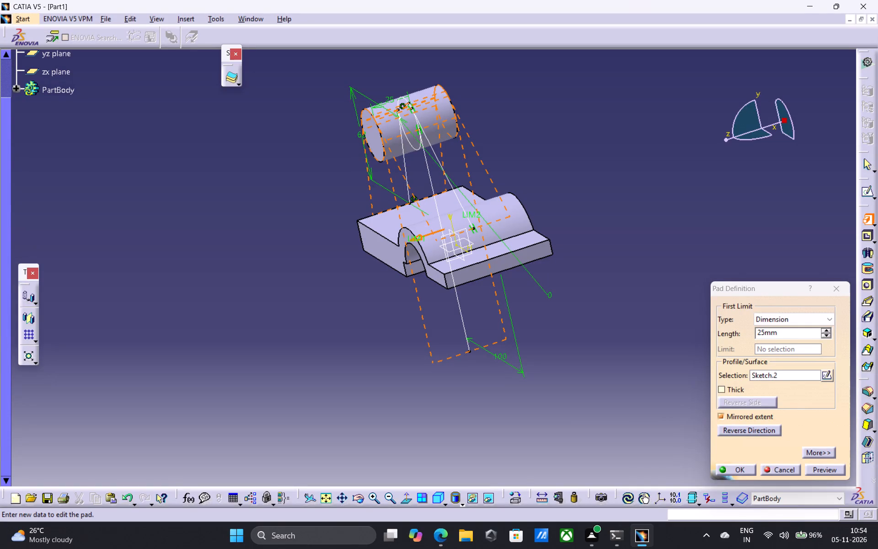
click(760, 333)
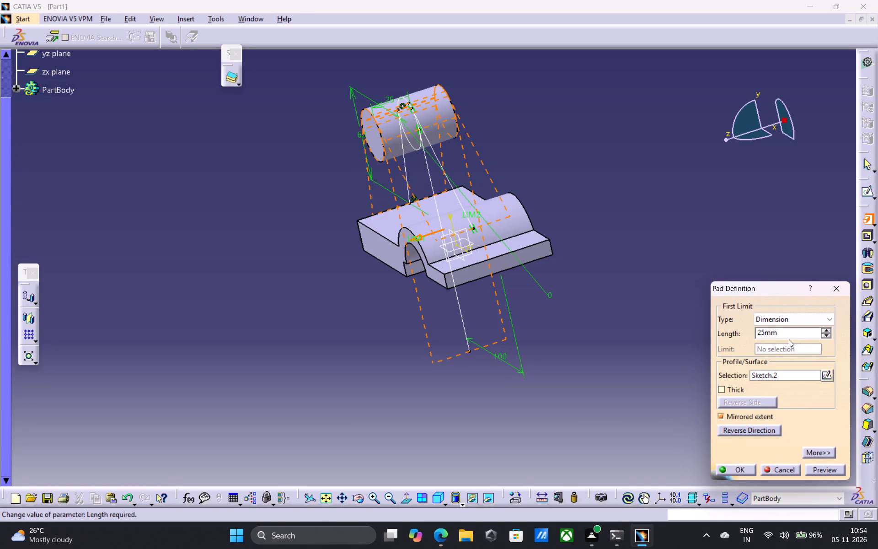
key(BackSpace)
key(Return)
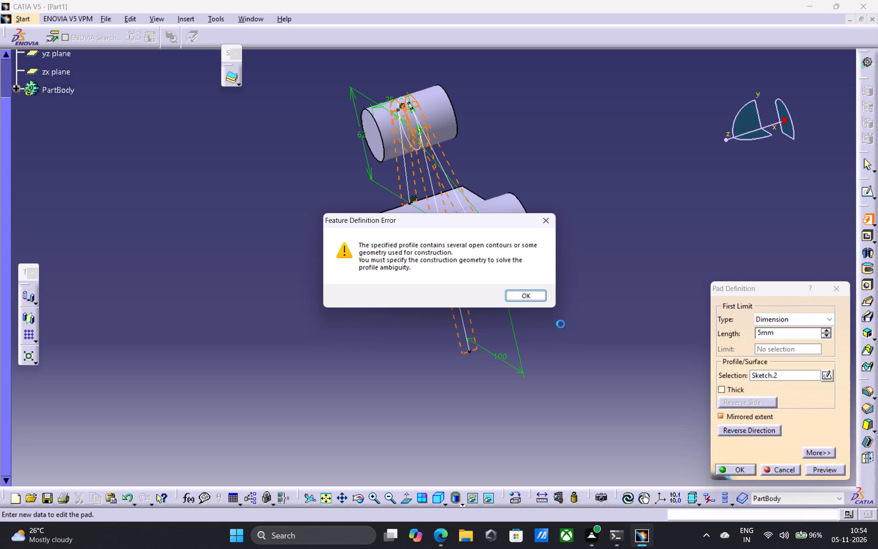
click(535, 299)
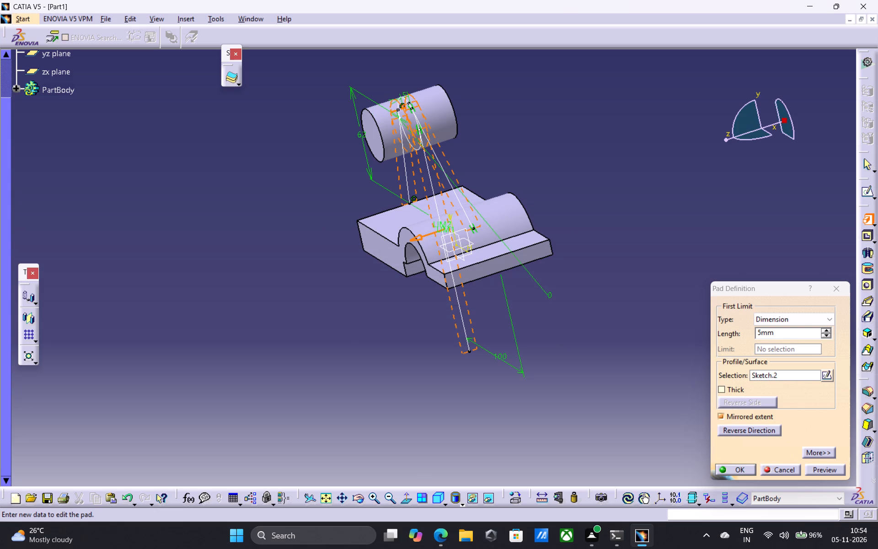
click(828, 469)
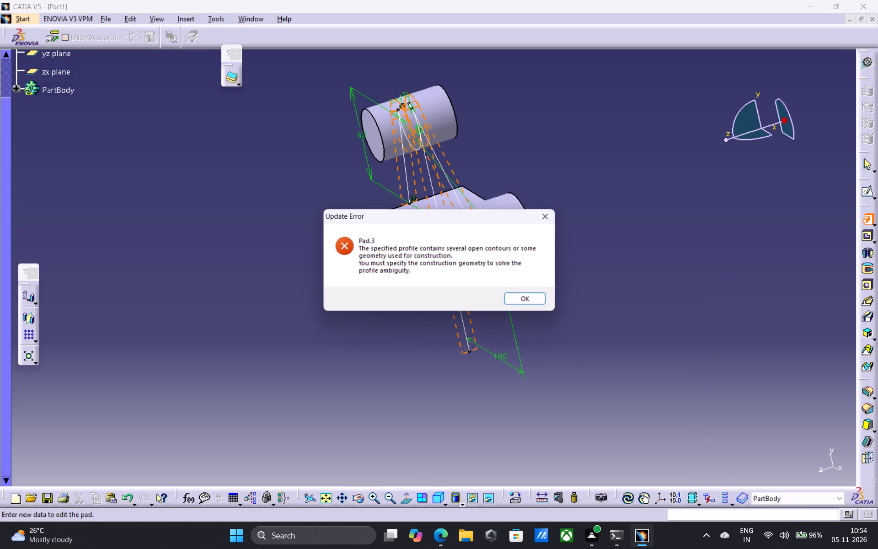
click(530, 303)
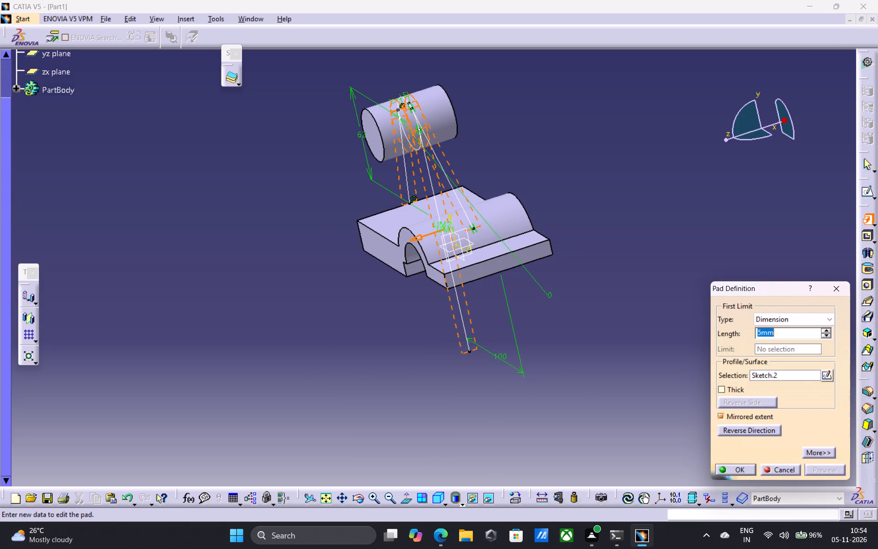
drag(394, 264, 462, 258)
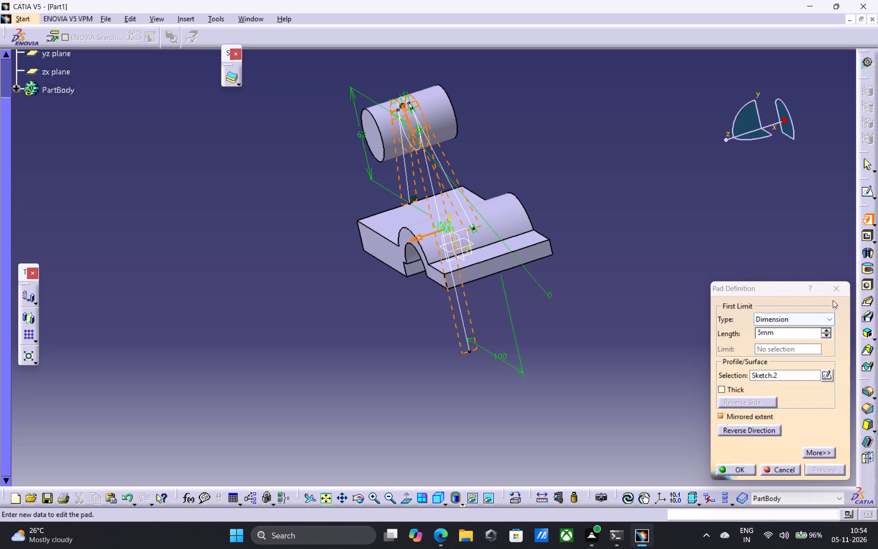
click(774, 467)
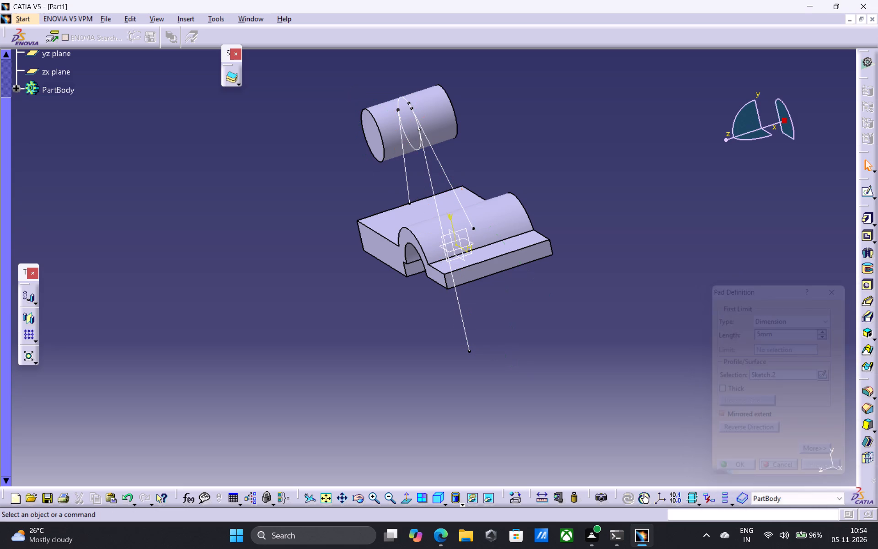
Undo the 25 mm mirrored cylinder pad.
key(ctrl+z)
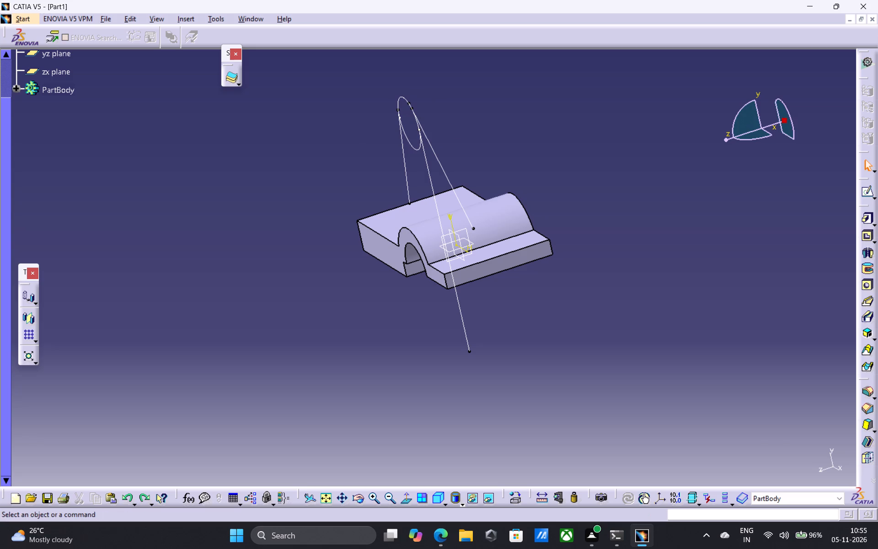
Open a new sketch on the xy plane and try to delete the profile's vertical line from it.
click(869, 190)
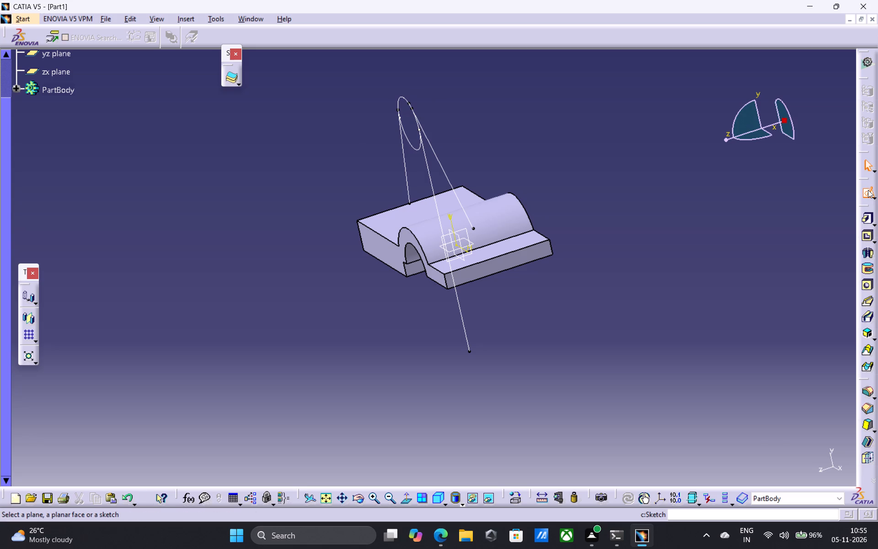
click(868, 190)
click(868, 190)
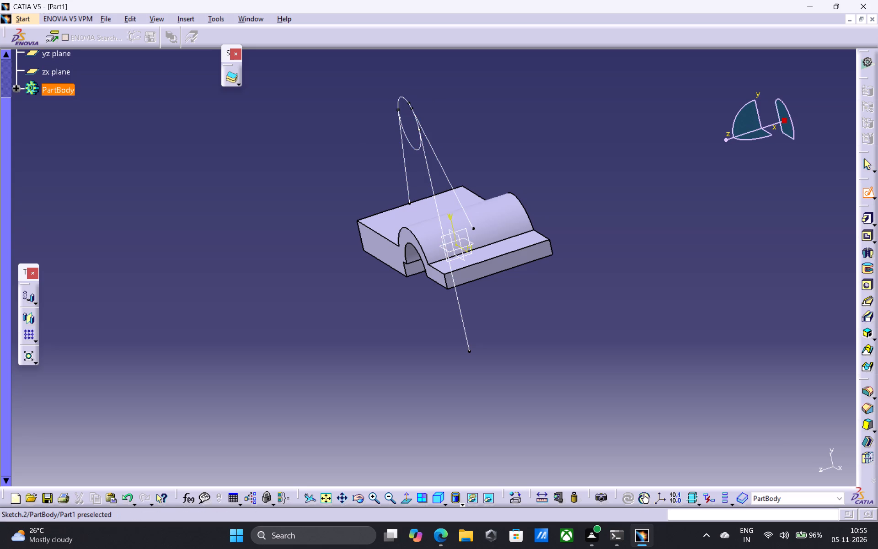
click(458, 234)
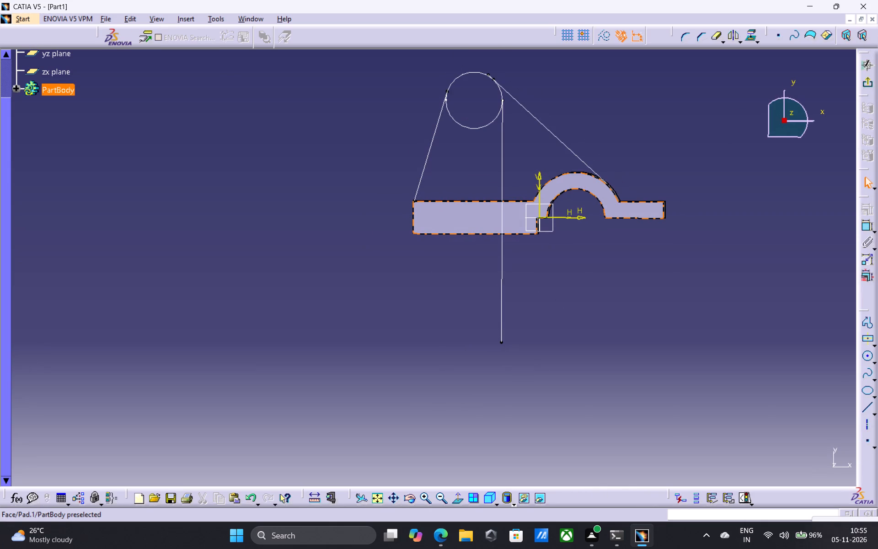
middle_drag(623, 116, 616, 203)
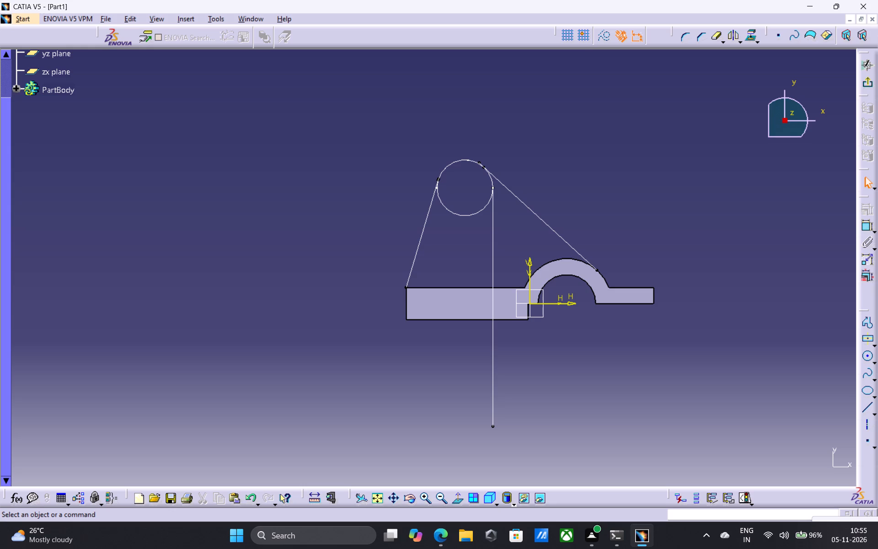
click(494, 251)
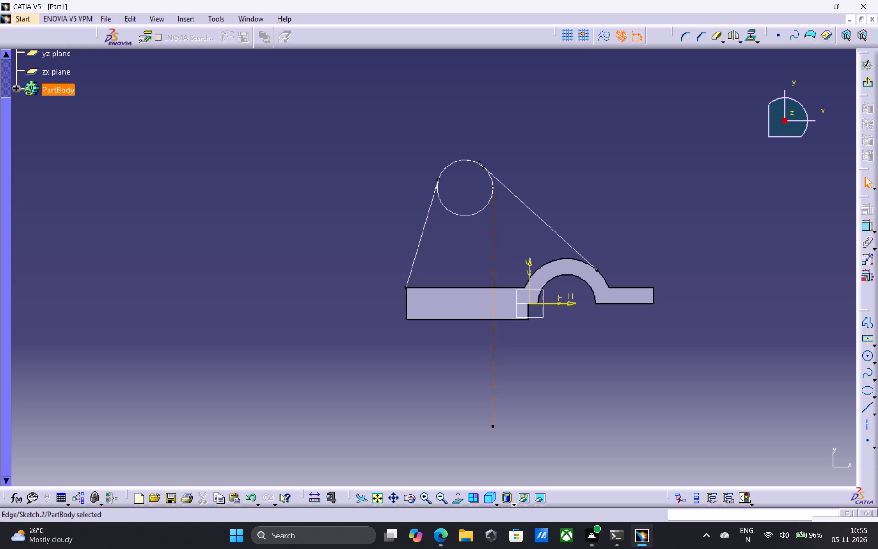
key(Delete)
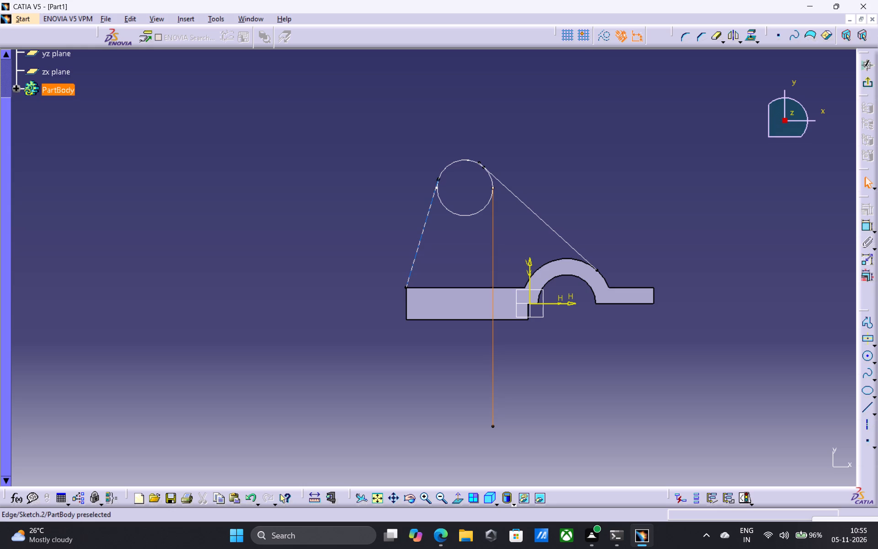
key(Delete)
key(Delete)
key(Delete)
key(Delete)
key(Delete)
Undo the new xy plane sketch and the full circle added to the profile sketch.
key(ctrl+z)
key(ctrl+z)
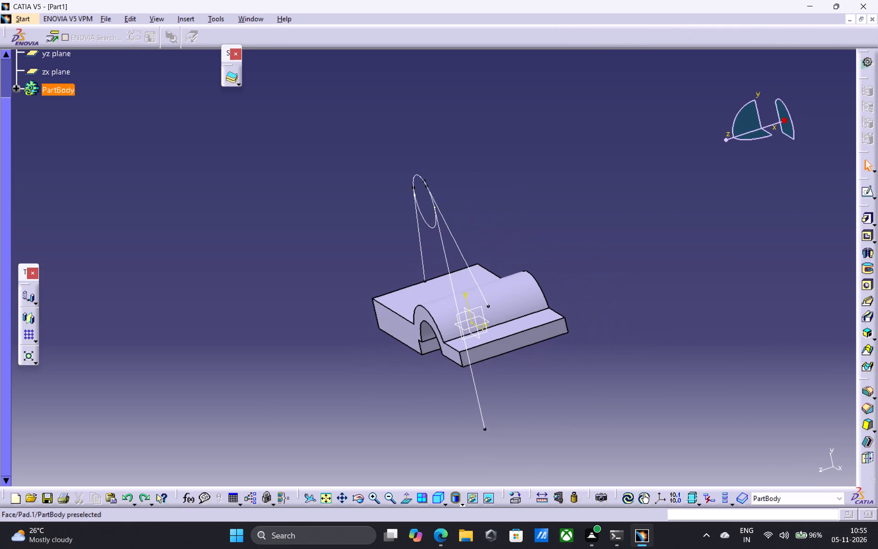
key(ctrl+z)
key(ctrl+z)
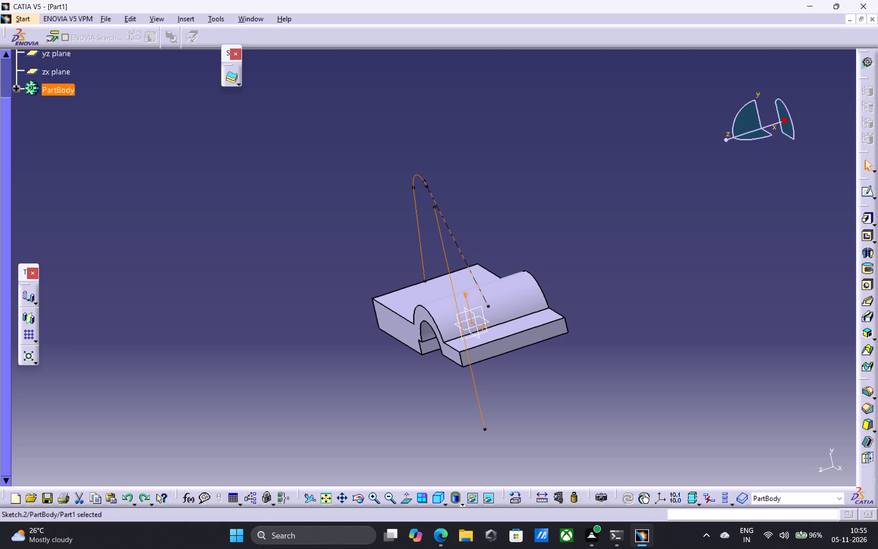
Reopen the profile sketch, delete the long vertical line below the top arc, and exit the sketch.
click(868, 192)
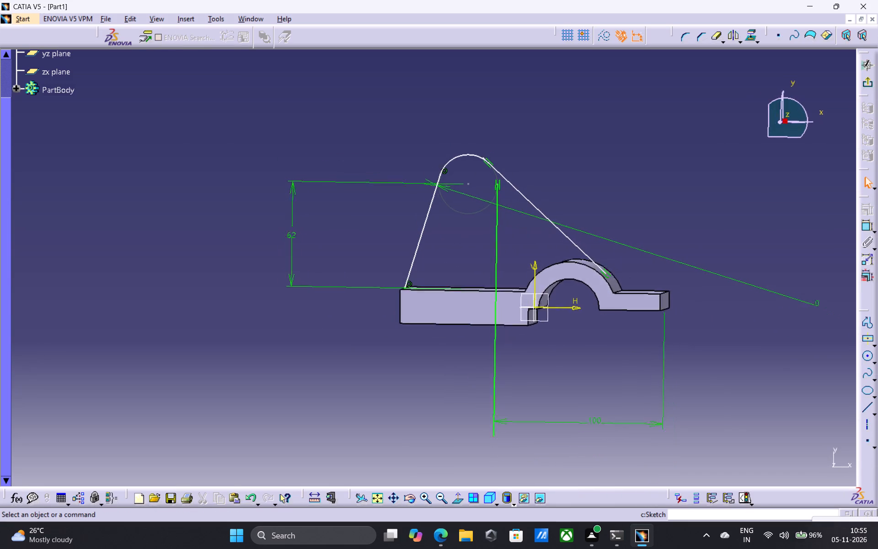
click(493, 237)
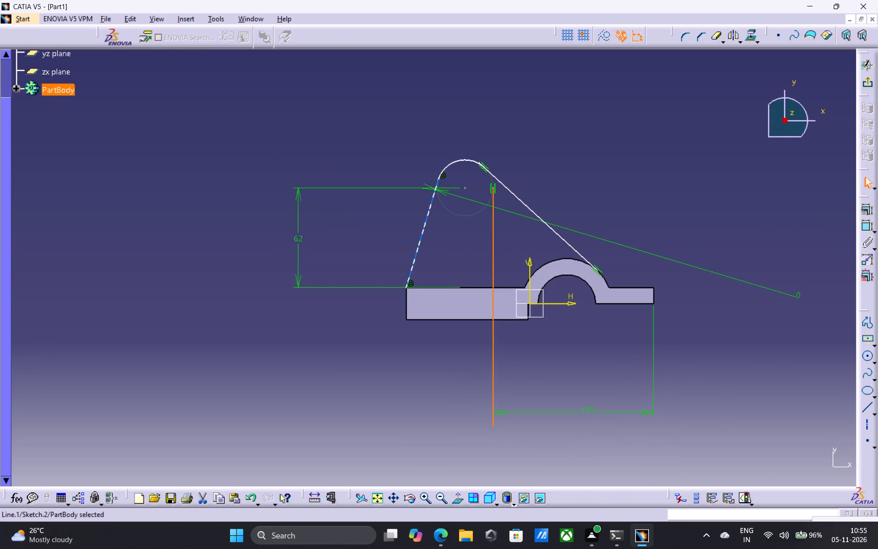
key(Delete)
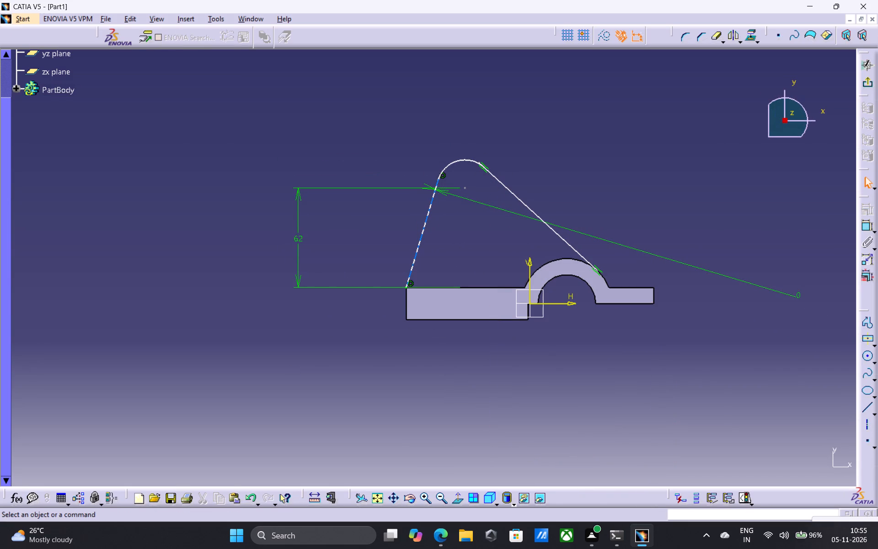
click(869, 85)
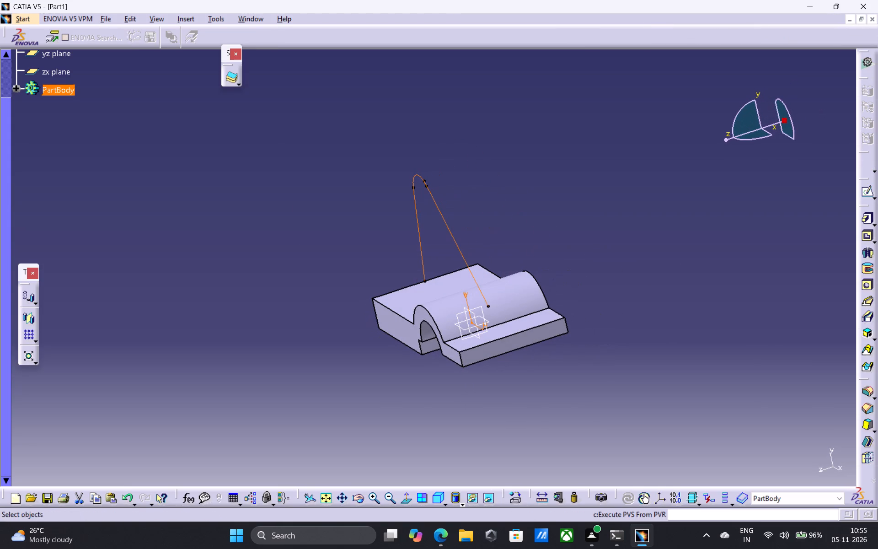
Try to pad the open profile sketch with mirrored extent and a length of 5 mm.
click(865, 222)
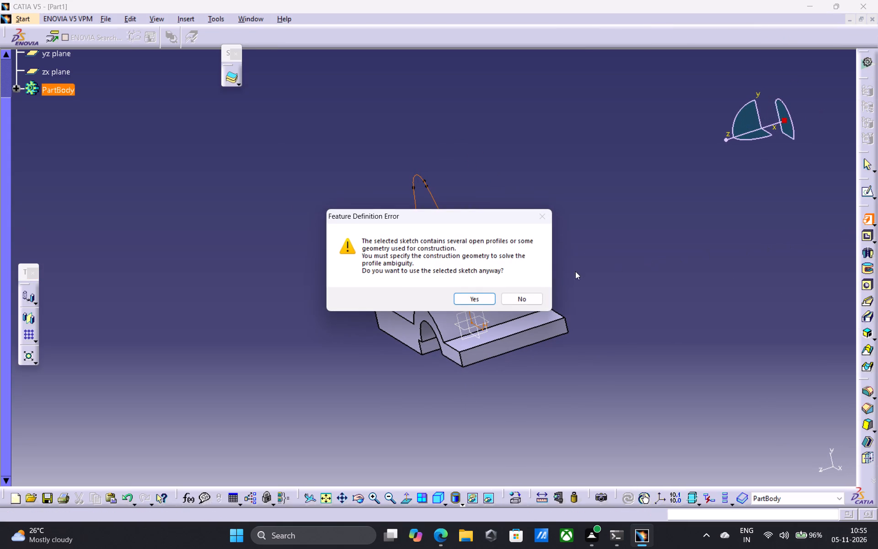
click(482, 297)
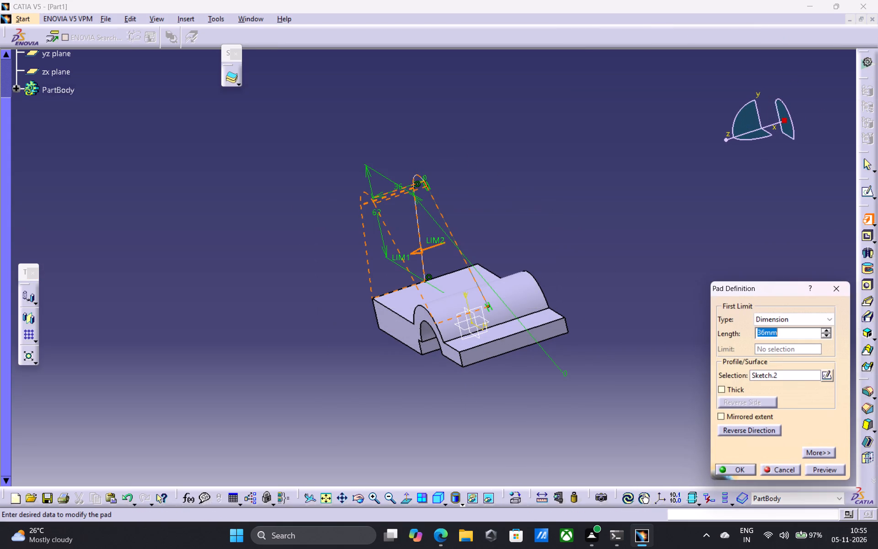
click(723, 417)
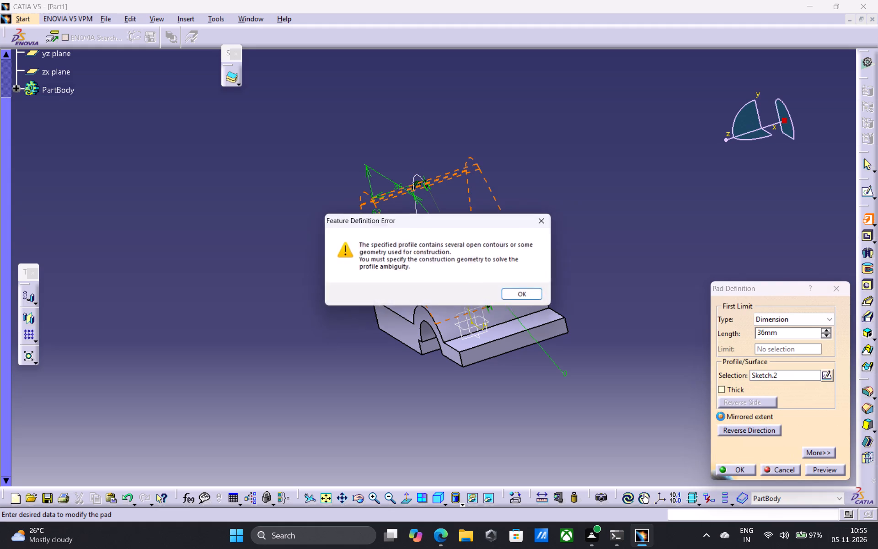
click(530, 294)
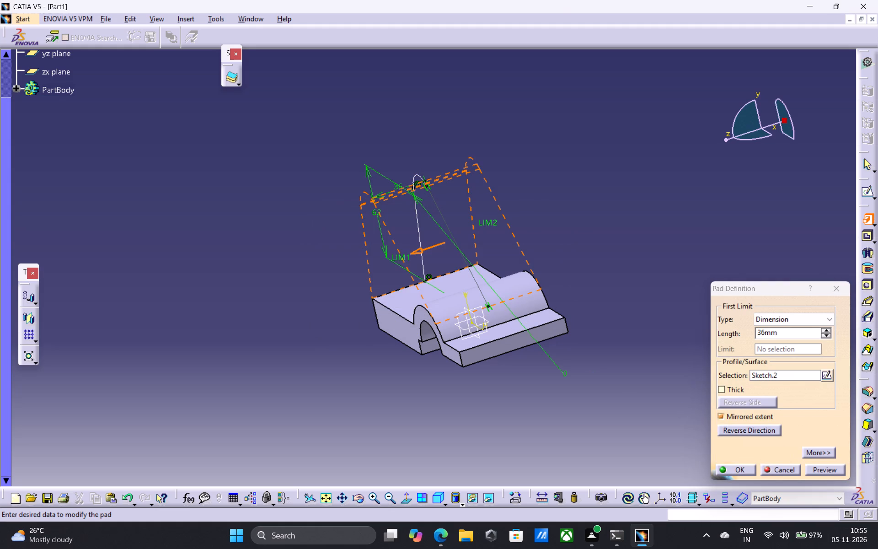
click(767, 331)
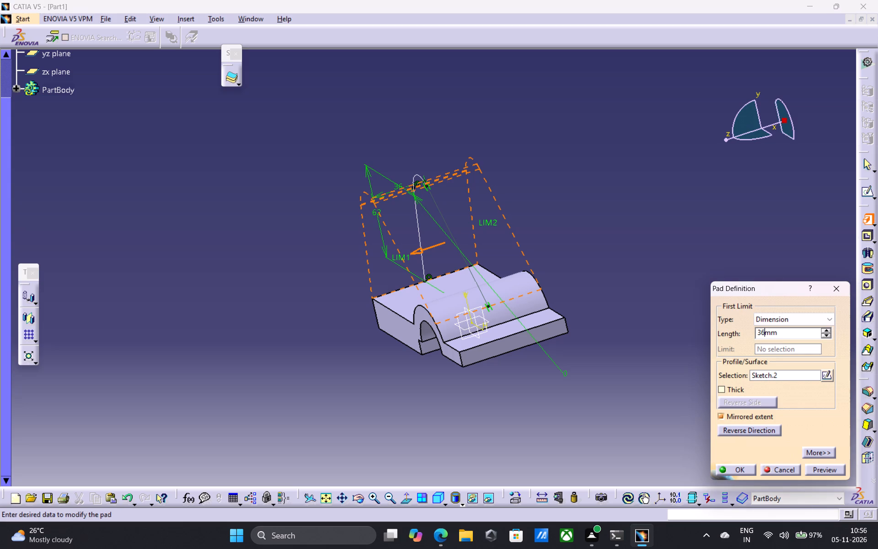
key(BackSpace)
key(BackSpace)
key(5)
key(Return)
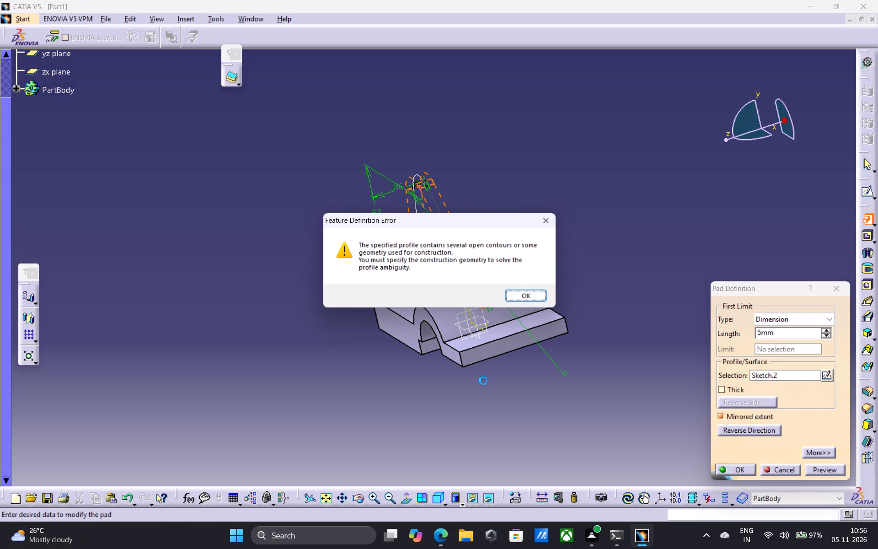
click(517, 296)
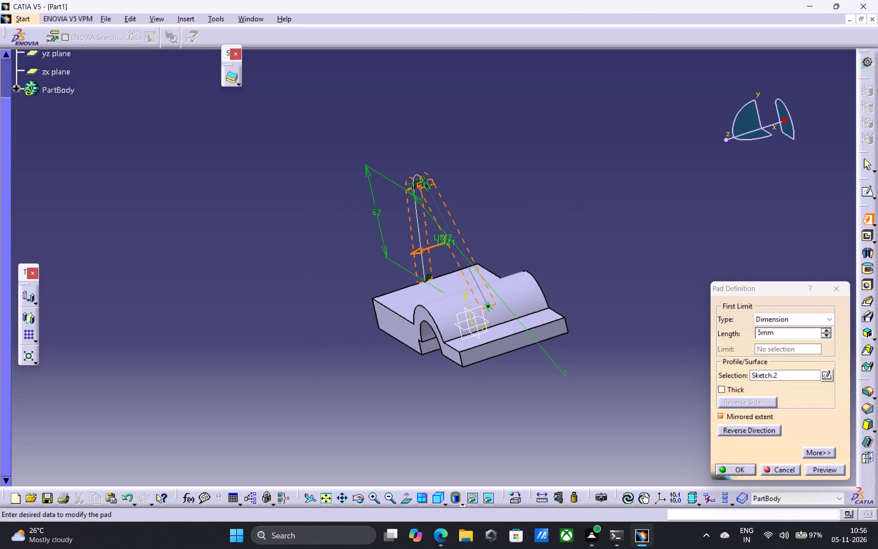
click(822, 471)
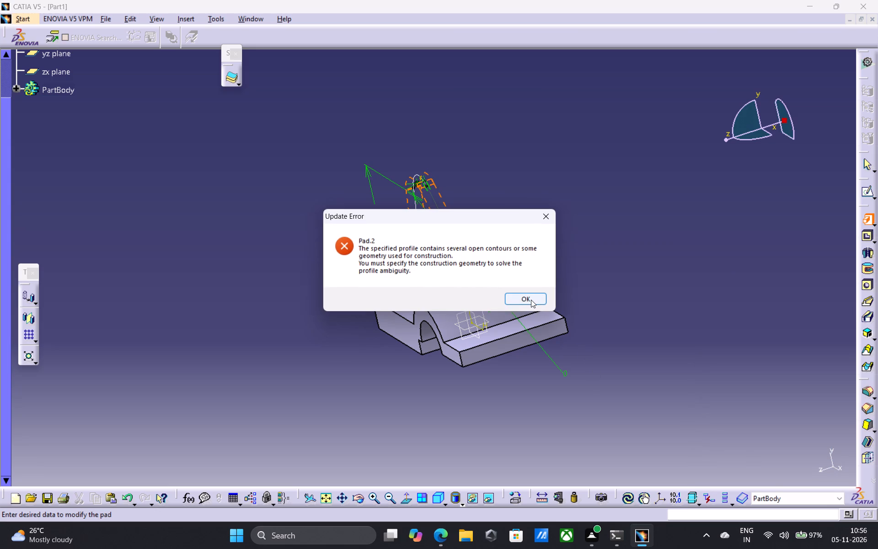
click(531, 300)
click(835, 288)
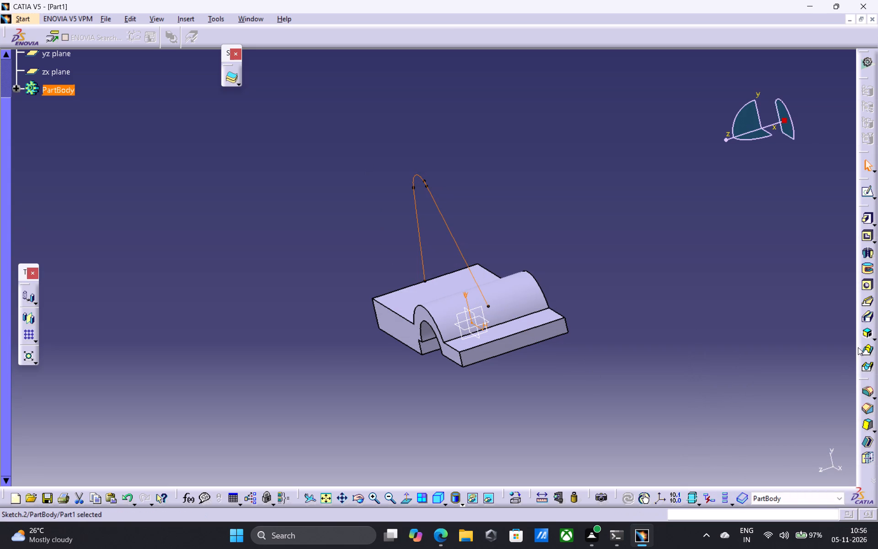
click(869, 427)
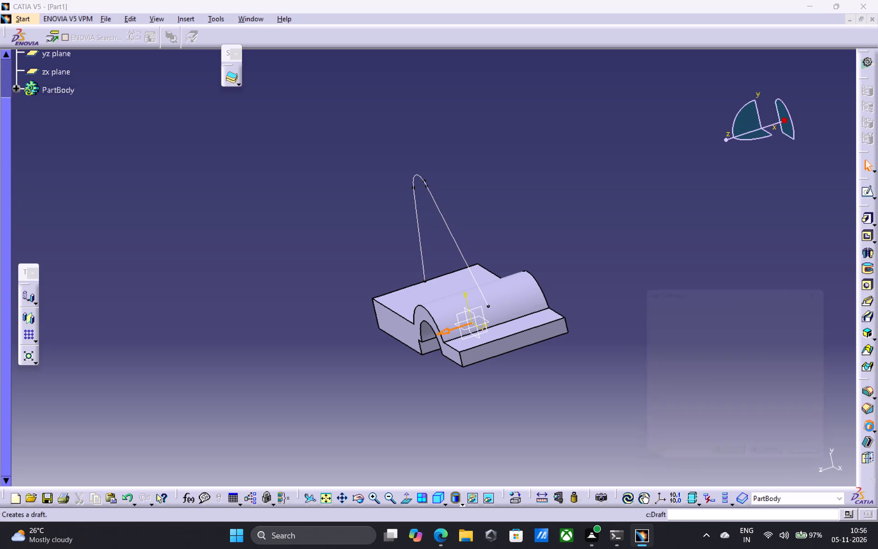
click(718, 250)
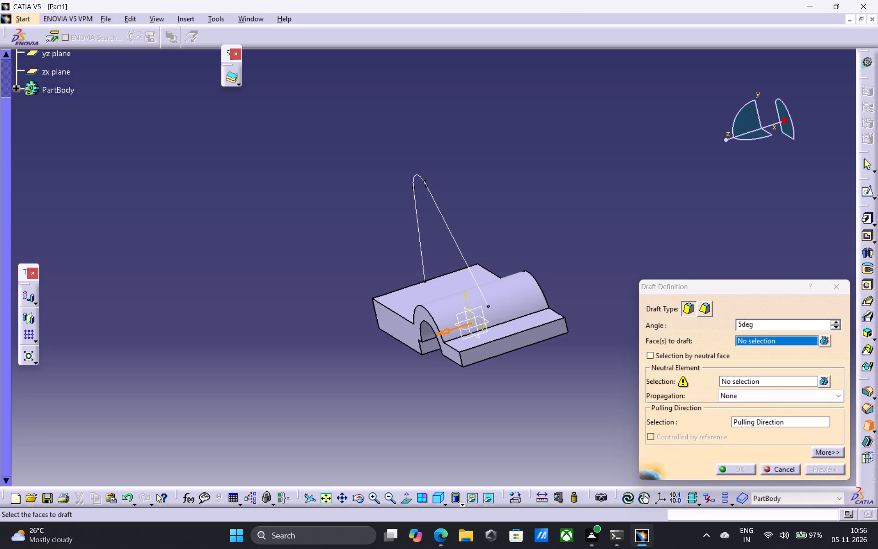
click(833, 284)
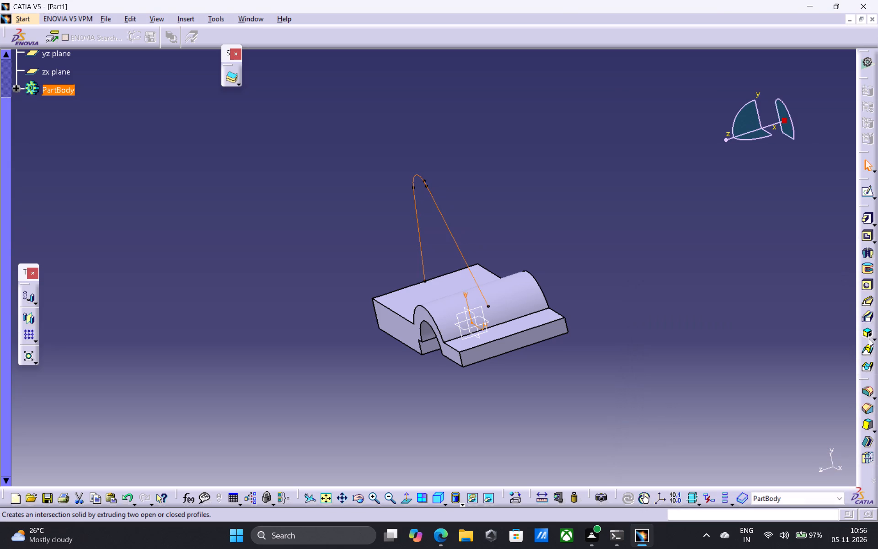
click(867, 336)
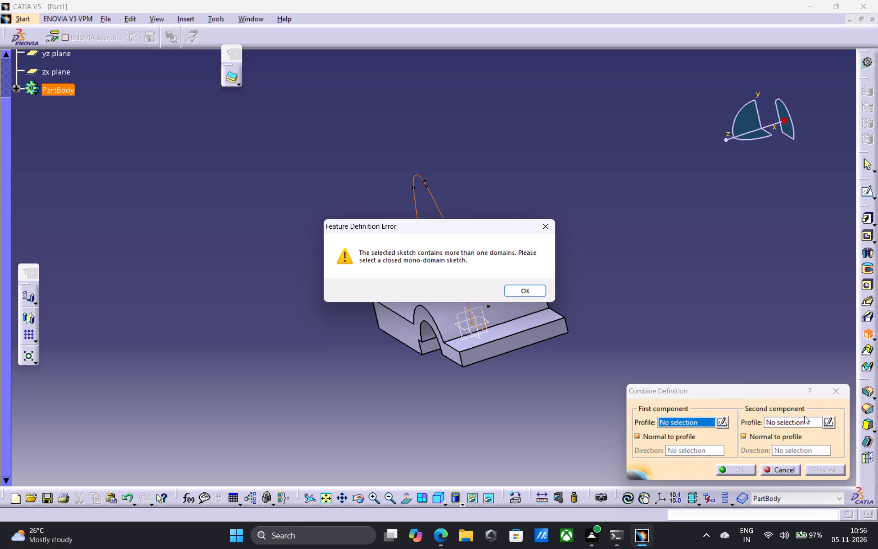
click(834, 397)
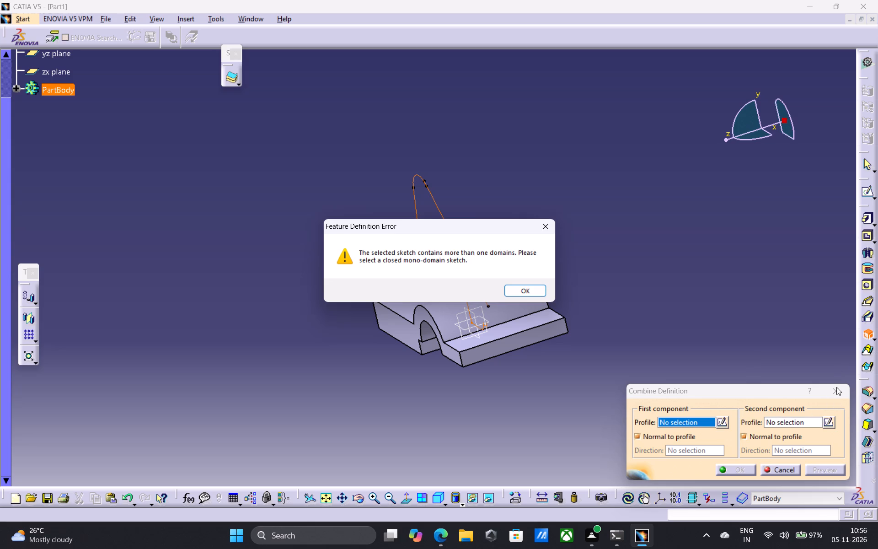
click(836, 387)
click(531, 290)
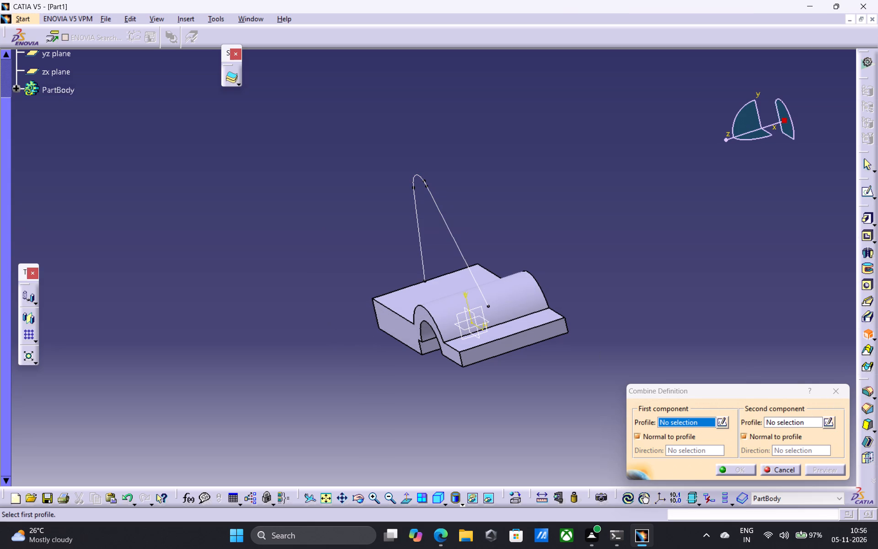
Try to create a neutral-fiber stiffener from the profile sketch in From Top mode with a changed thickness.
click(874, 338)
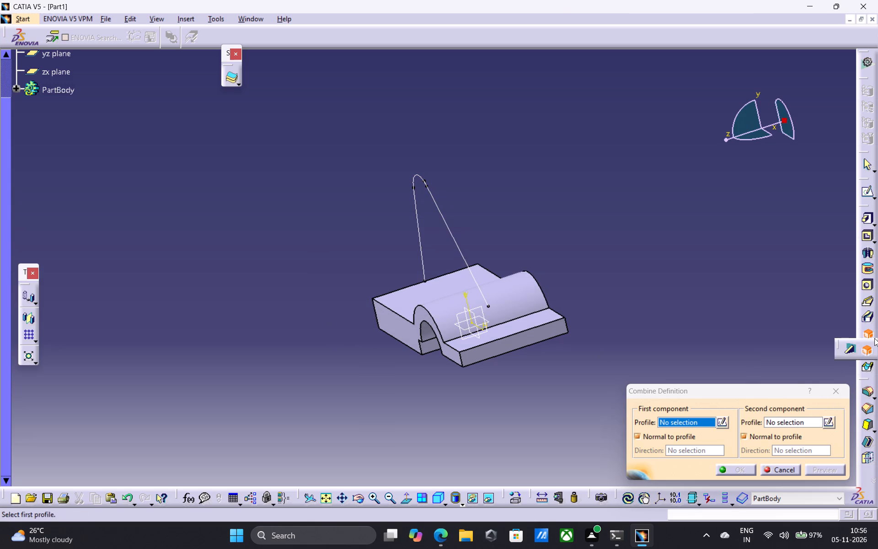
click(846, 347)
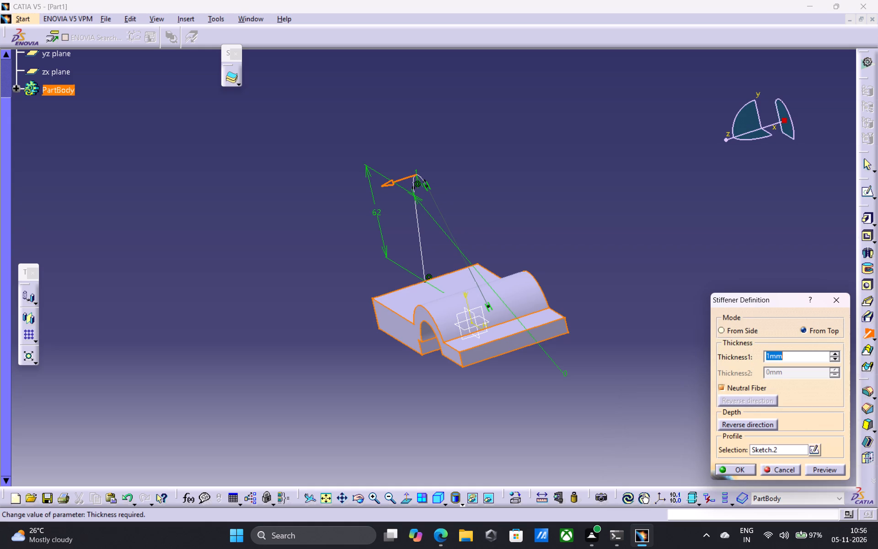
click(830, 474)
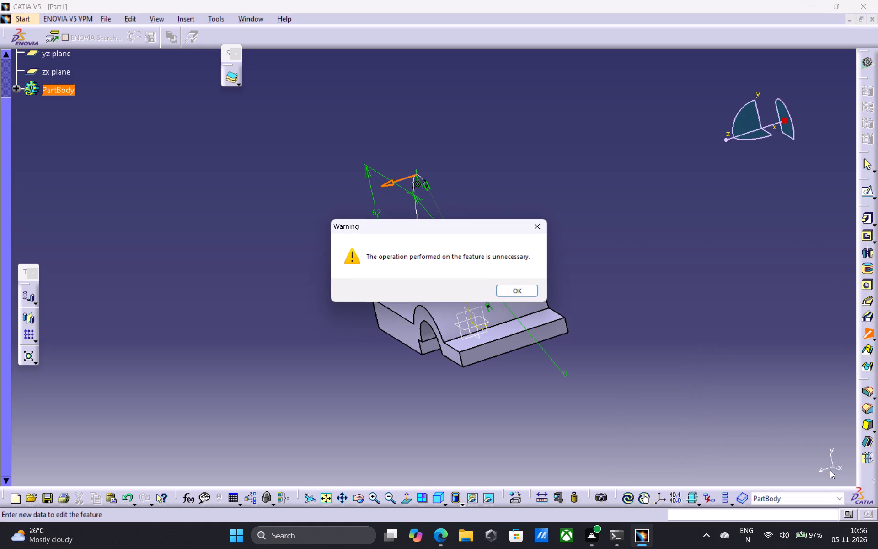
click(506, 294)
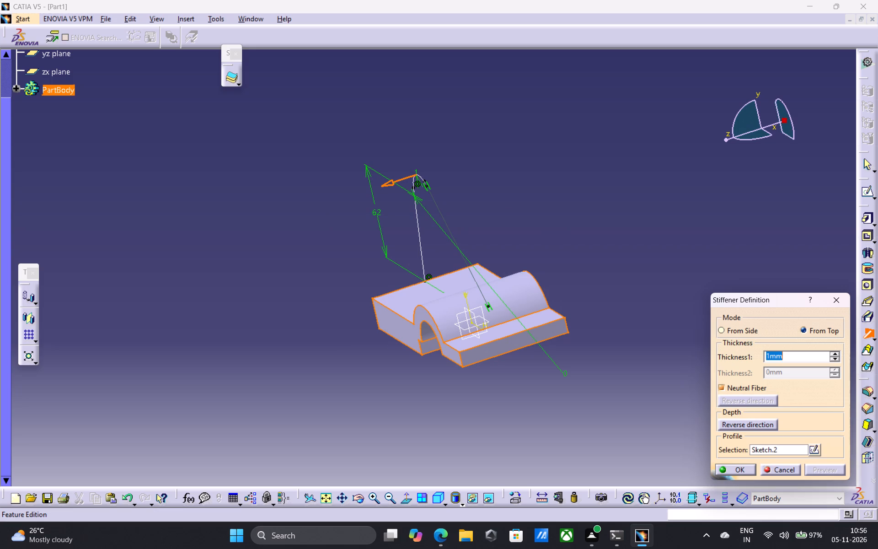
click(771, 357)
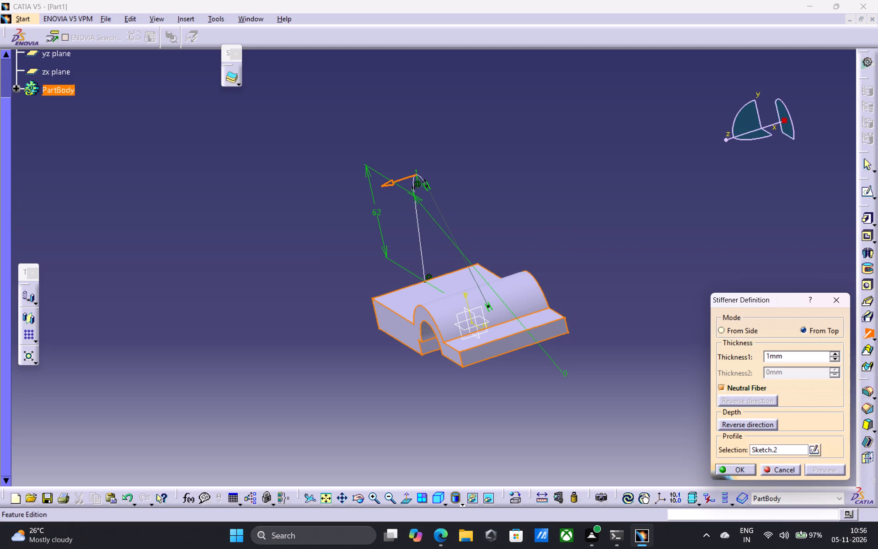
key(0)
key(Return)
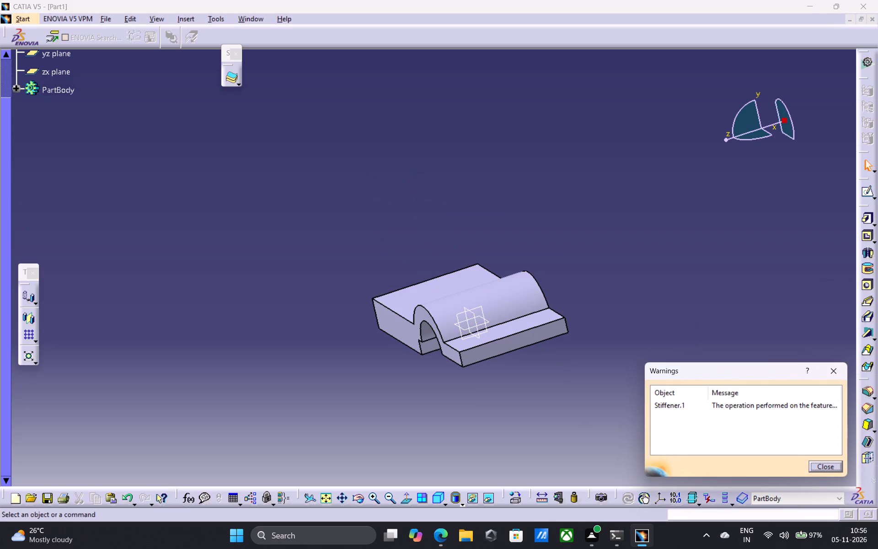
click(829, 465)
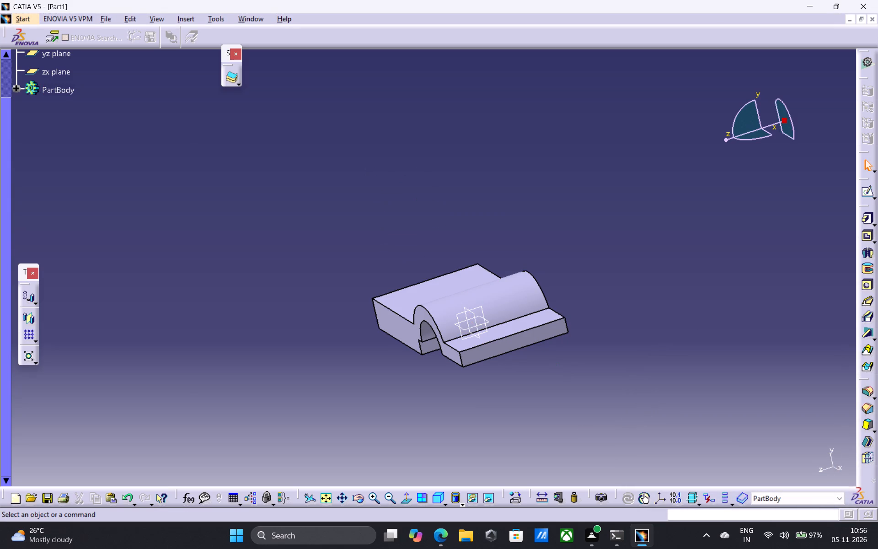
Undo the stiffener, the line deletion and the whole profile sketch above the base pad.
key(ctrl+z)
key(ctrl+z)
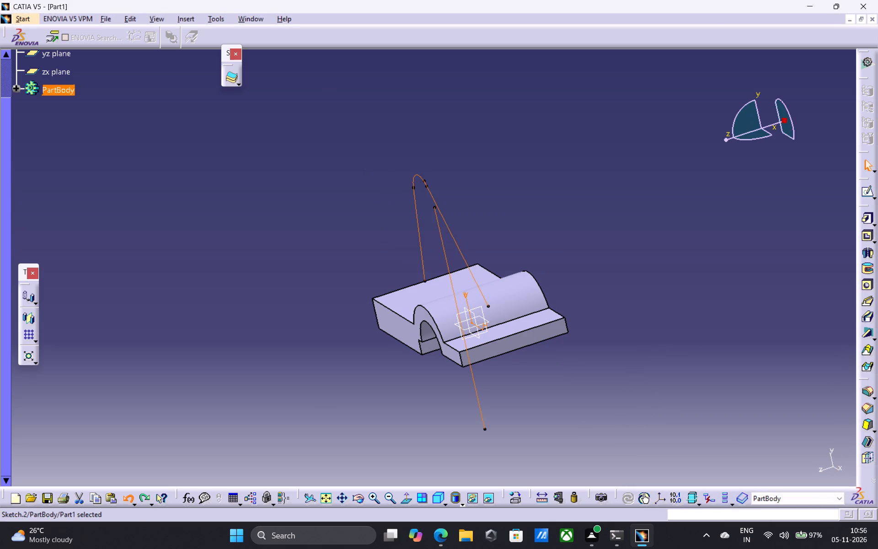
key(ctrl+z)
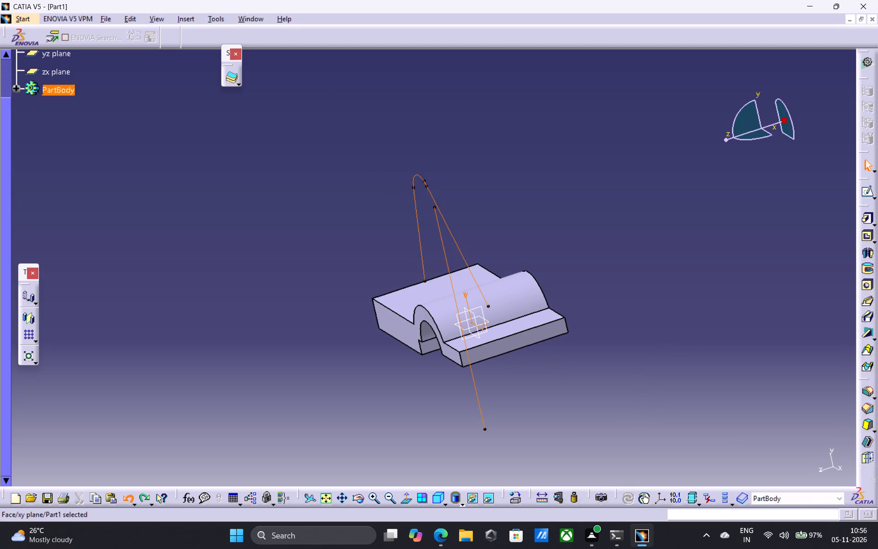
key(ctrl+y)
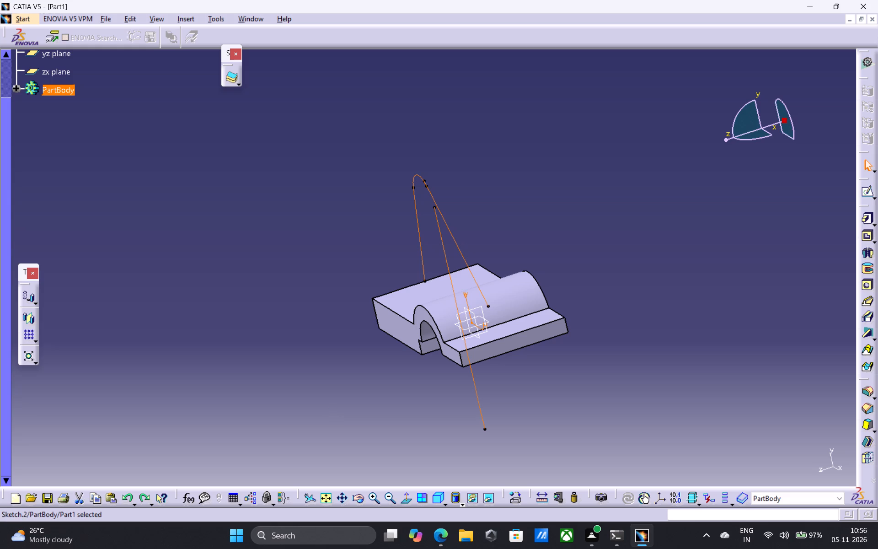
scroll(116, 76, down, 1)
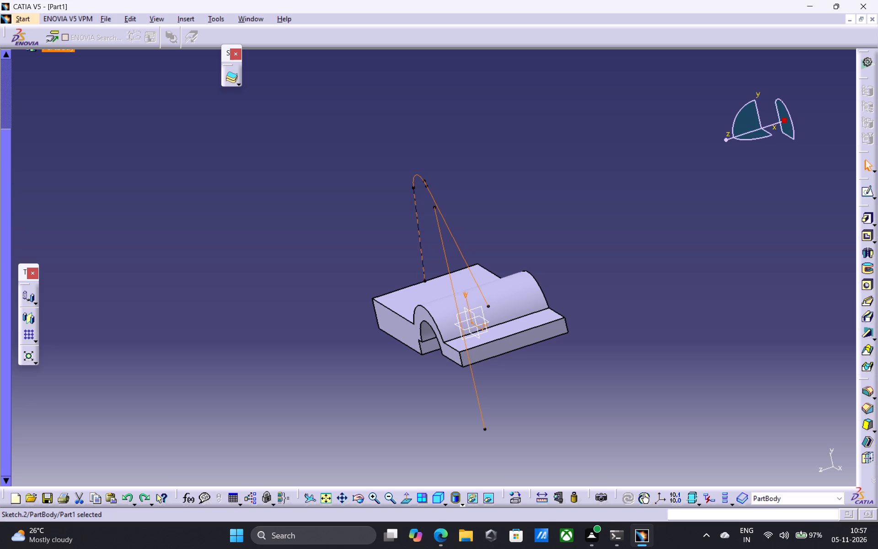
key(ctrl+z)
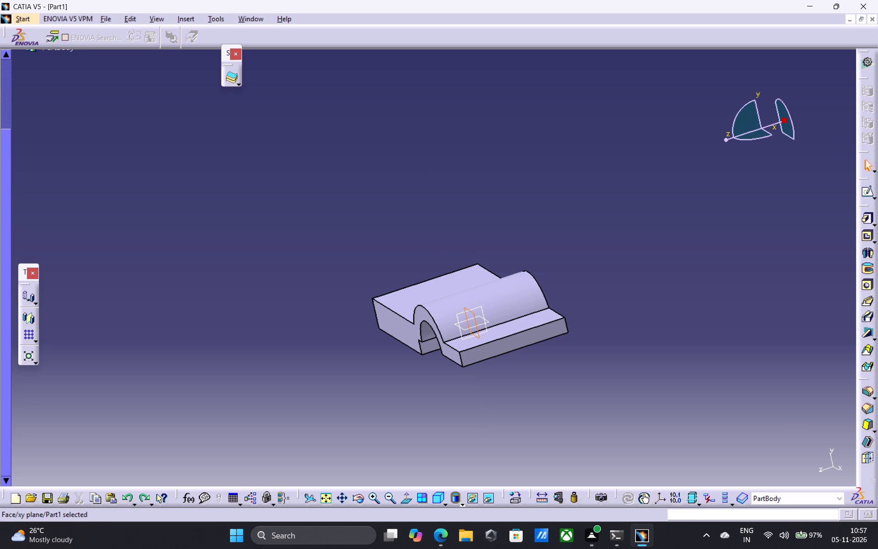
Open a new sketch on the xy plane and draw a circle of about 20.6 mm radius above the thick base plate.
click(872, 197)
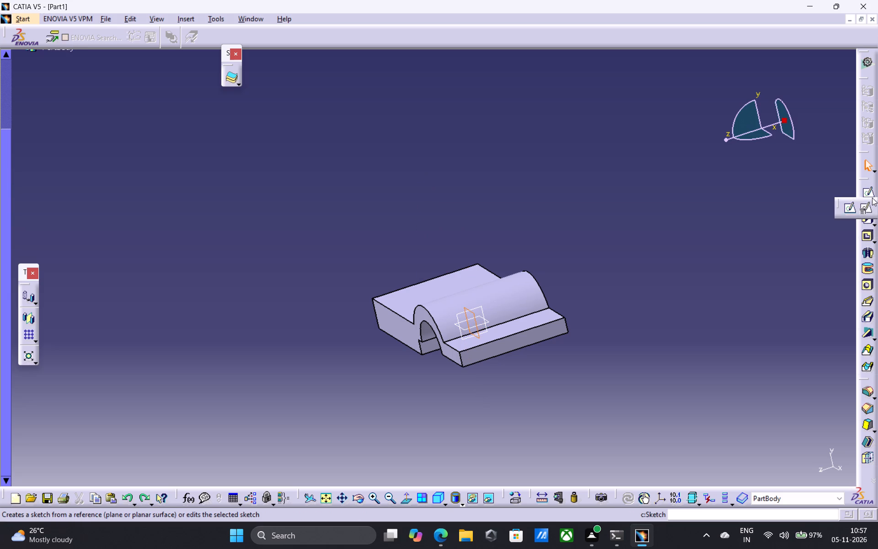
click(847, 211)
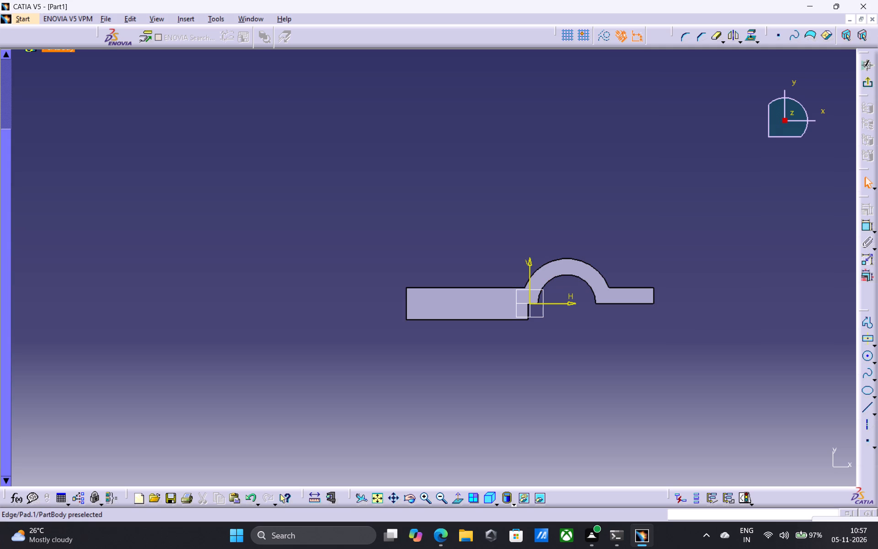
click(870, 353)
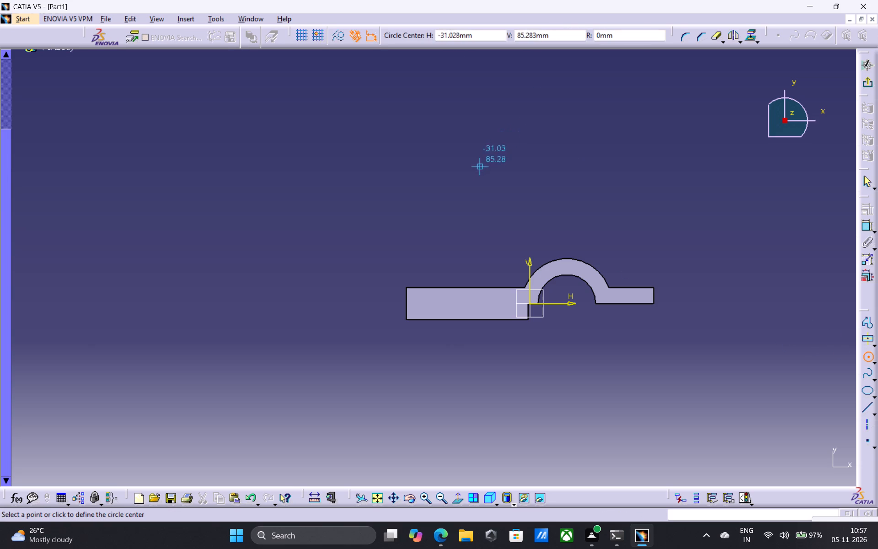
click(473, 178)
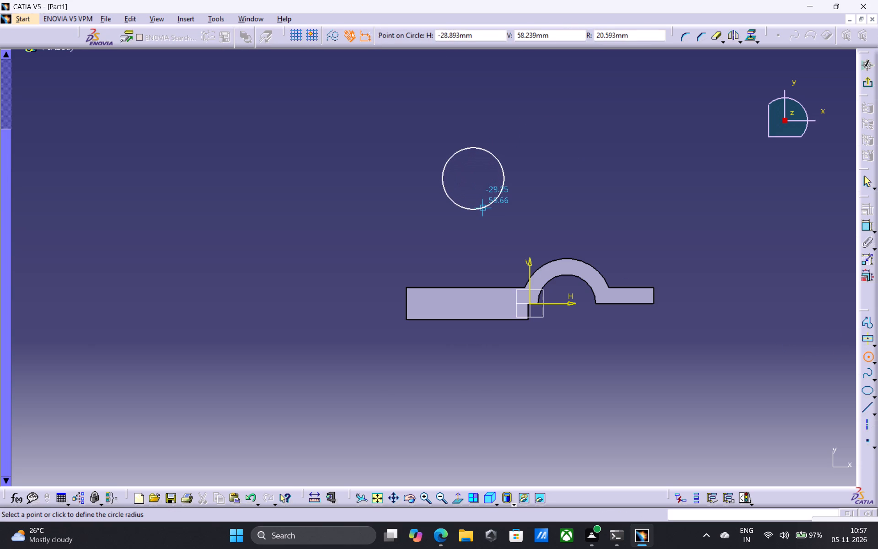
click(483, 210)
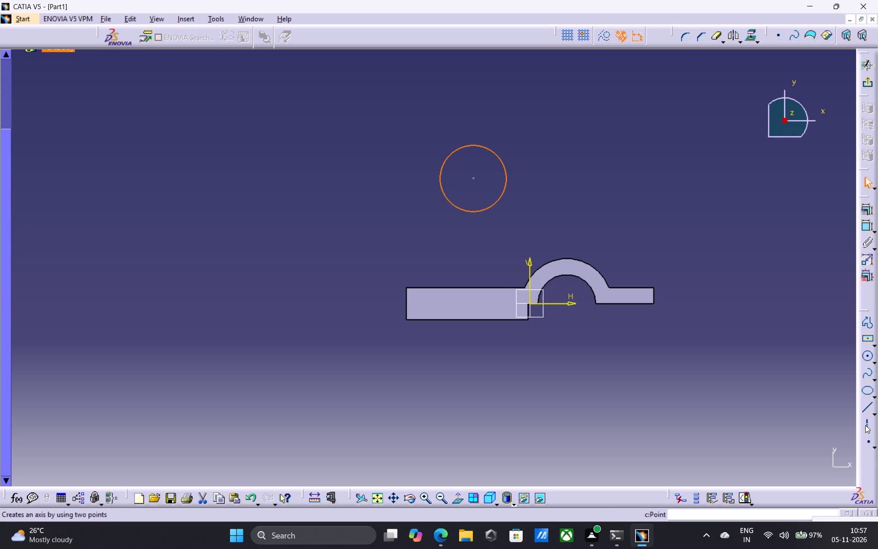
Draw a vertical line about 123 mm long, tangent to the circle's side nearest the arch, down past the thick base plate.
click(865, 409)
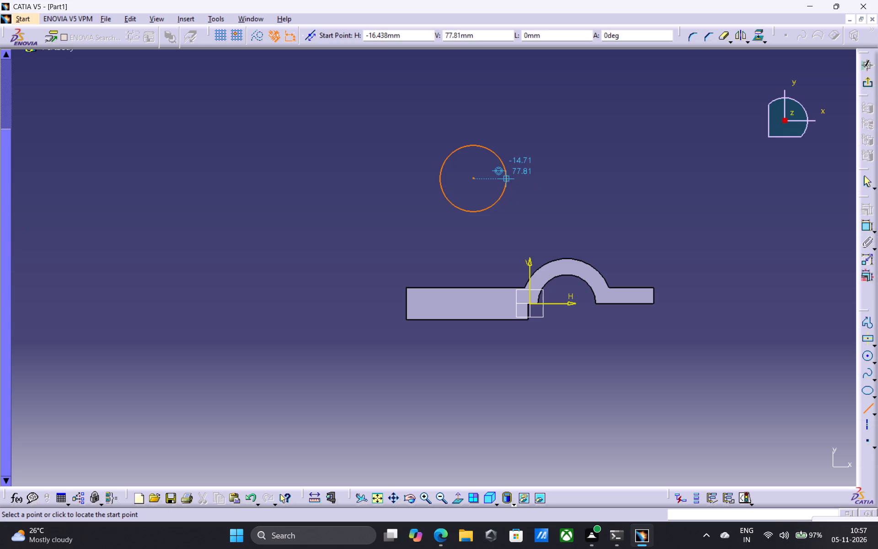
click(506, 178)
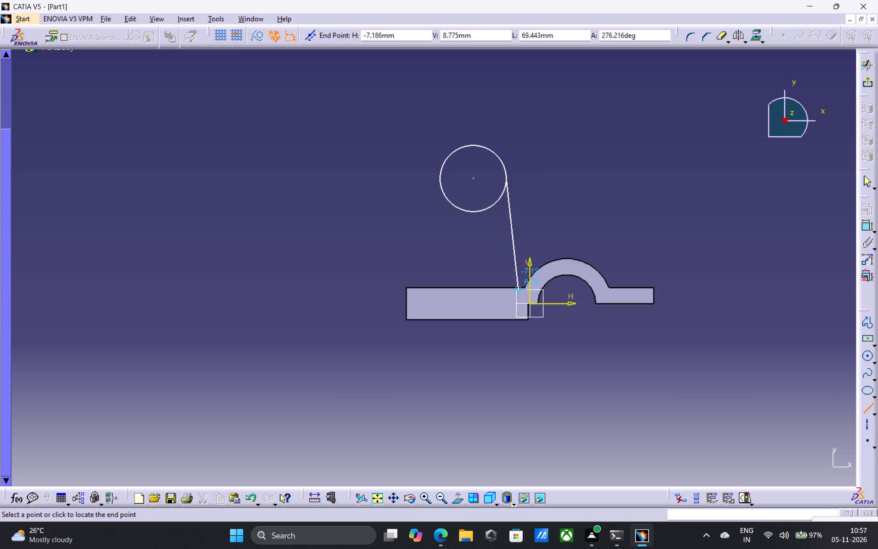
click(505, 376)
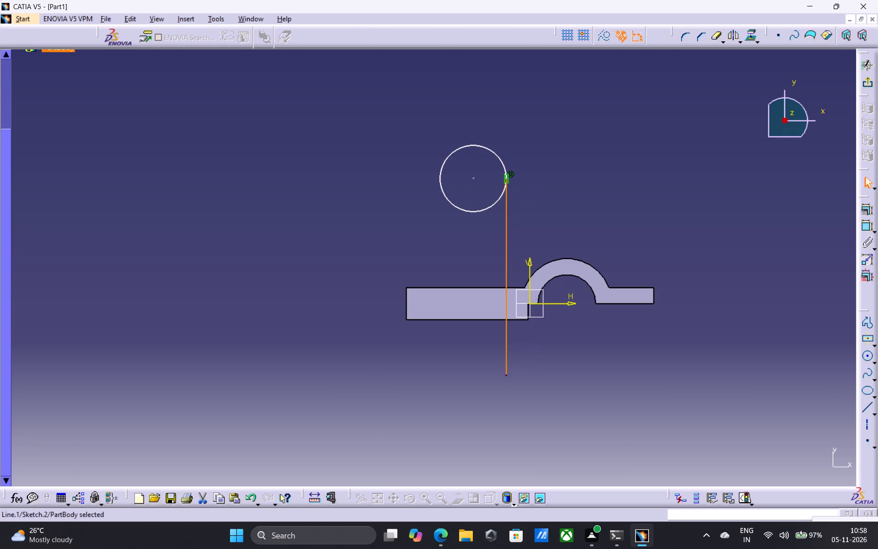
Dimension the vertical line from the thin flange's outer end edge and set the offset to 100 mm.
double_click(868, 226)
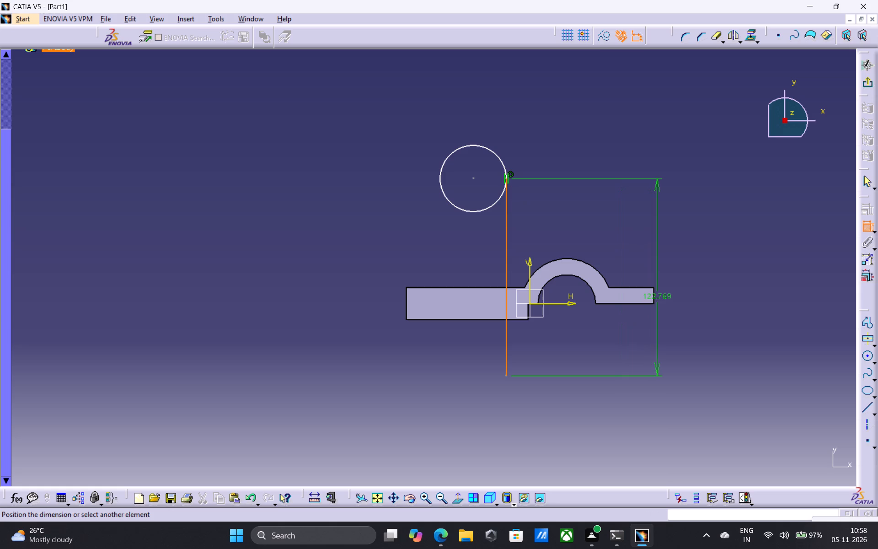
click(653, 293)
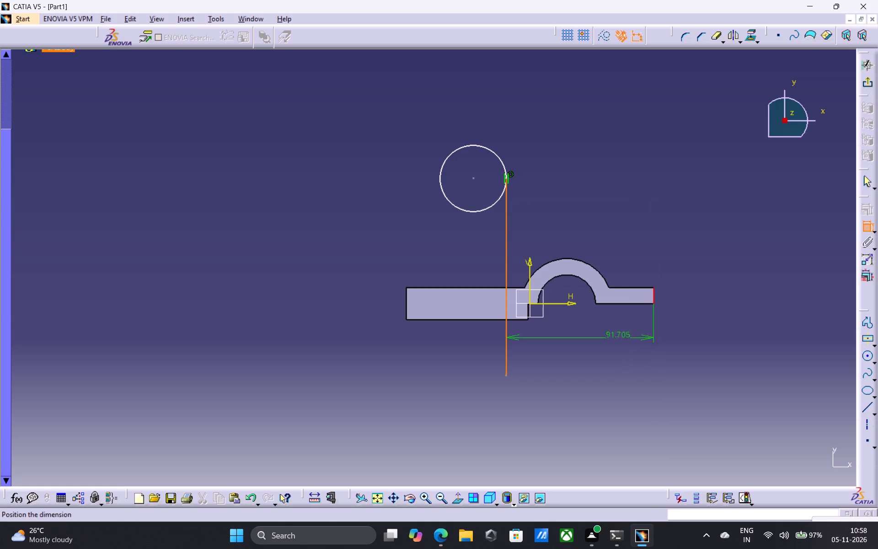
click(584, 366)
double_click(584, 363)
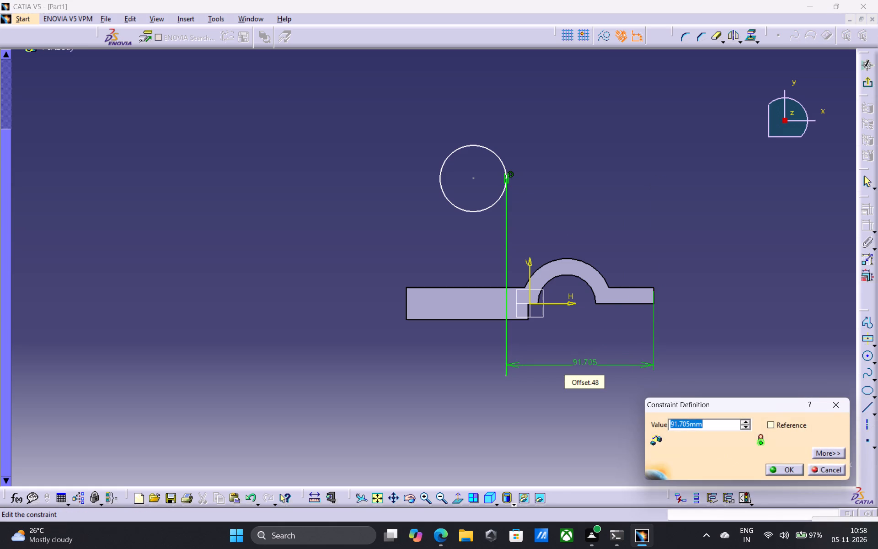
text(100)
key(Return)
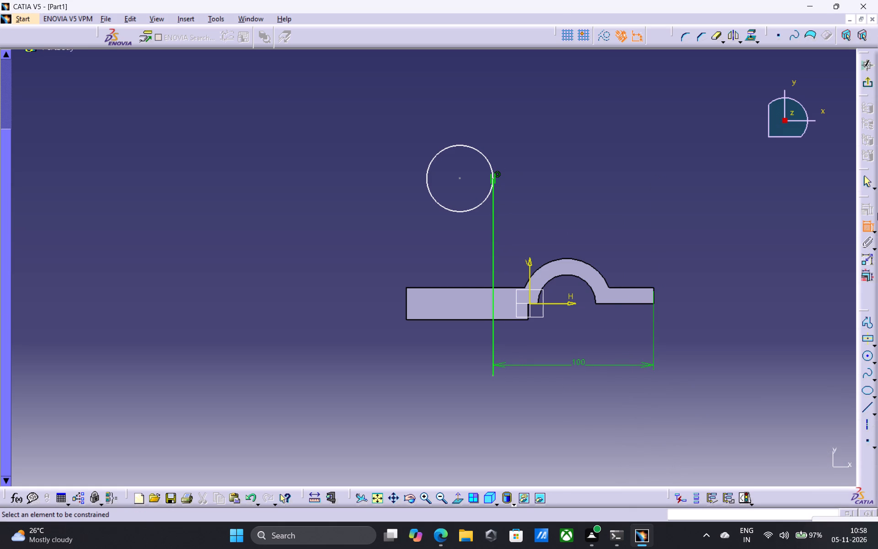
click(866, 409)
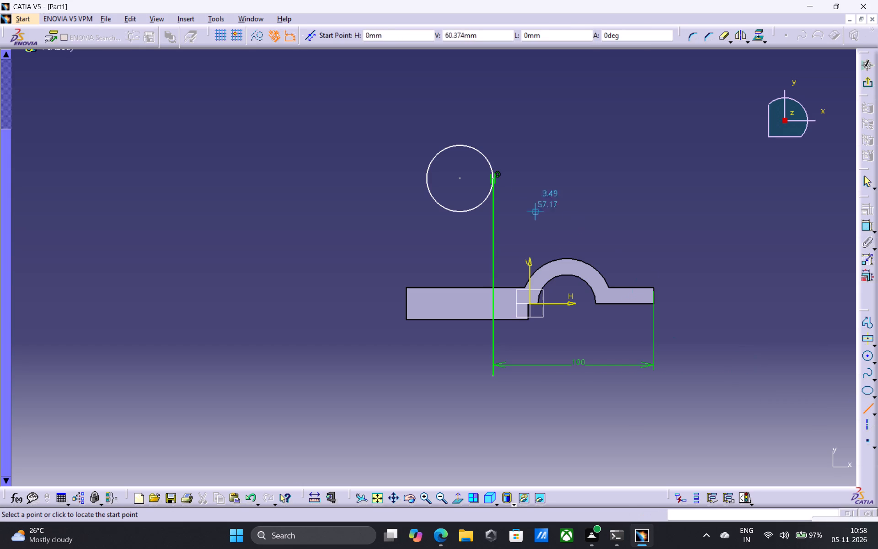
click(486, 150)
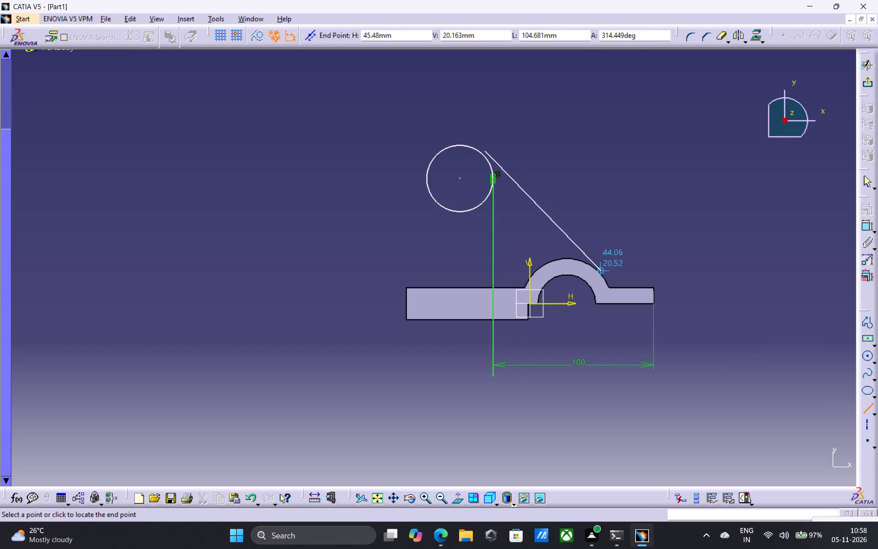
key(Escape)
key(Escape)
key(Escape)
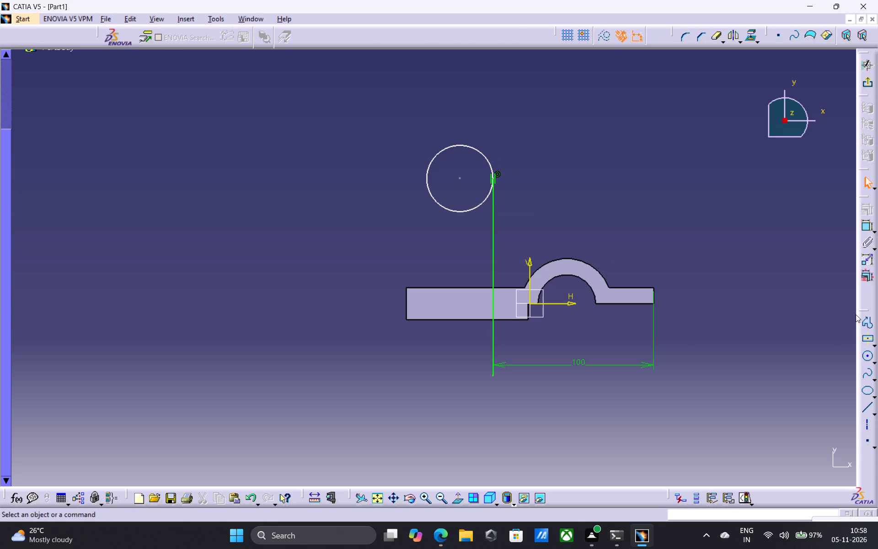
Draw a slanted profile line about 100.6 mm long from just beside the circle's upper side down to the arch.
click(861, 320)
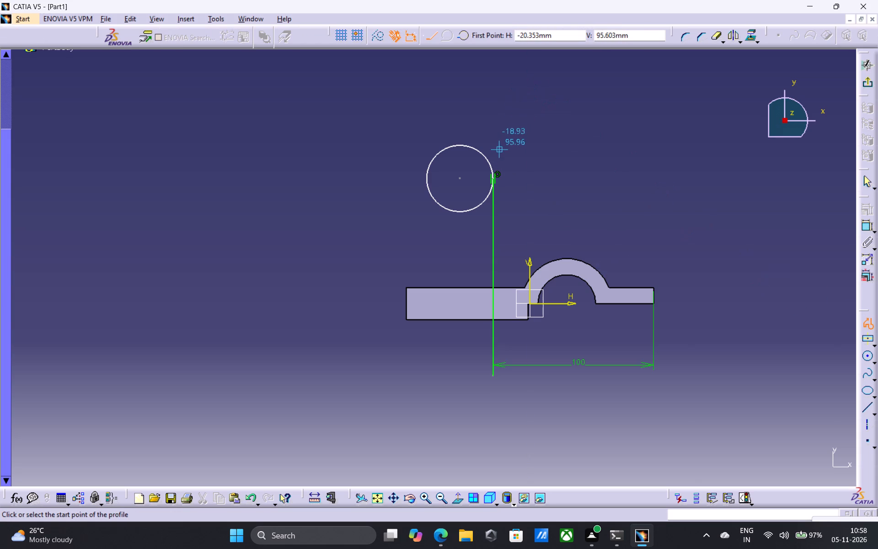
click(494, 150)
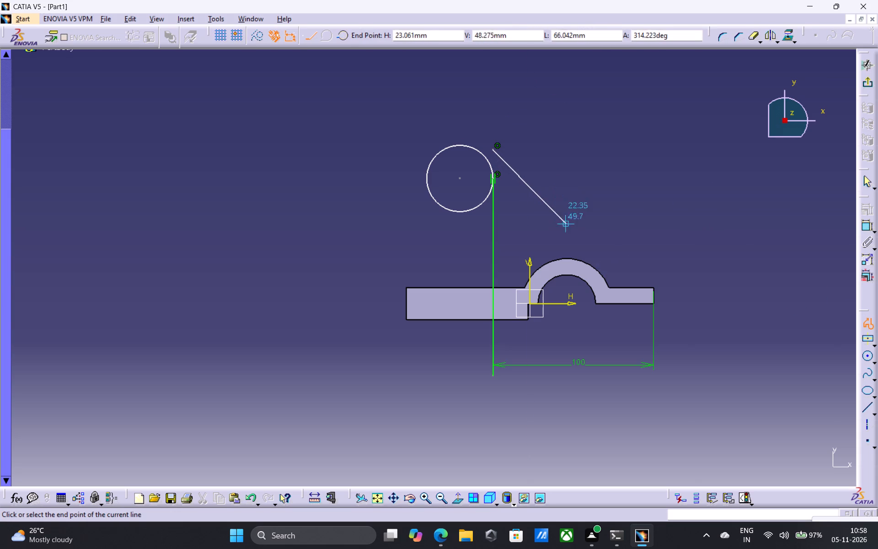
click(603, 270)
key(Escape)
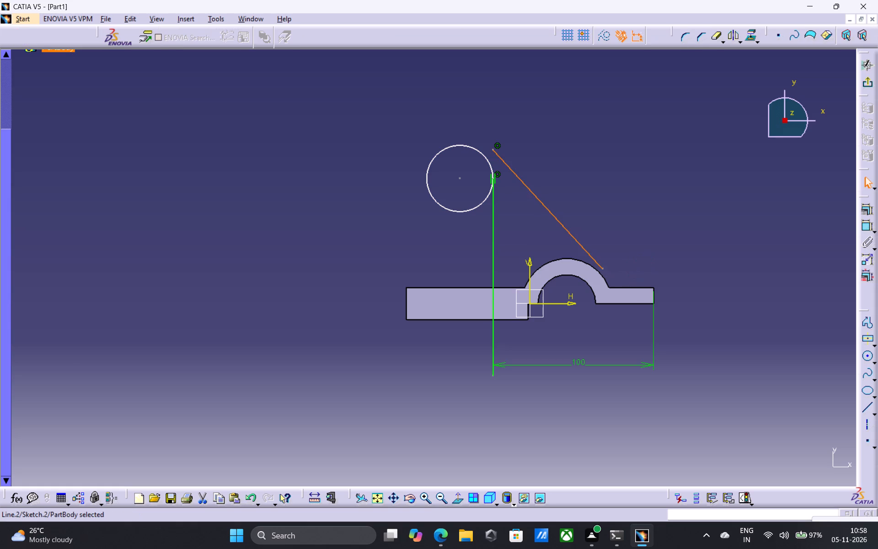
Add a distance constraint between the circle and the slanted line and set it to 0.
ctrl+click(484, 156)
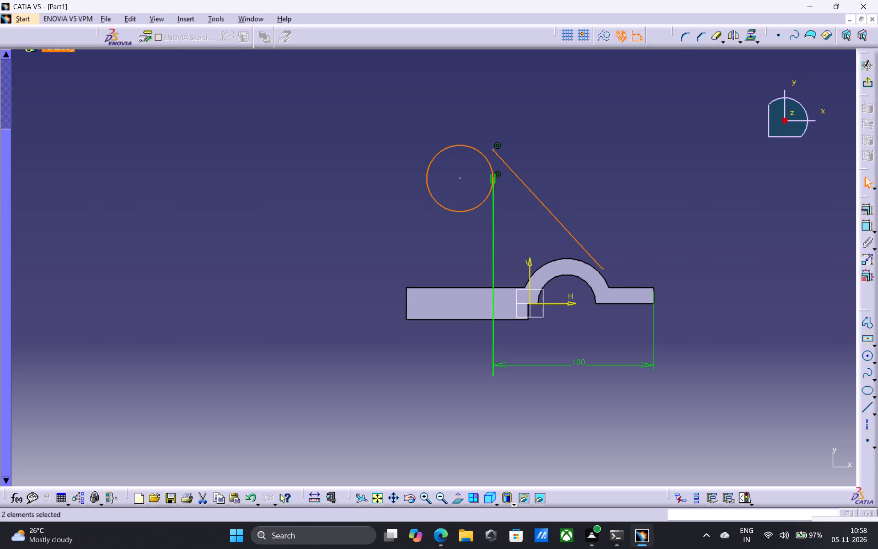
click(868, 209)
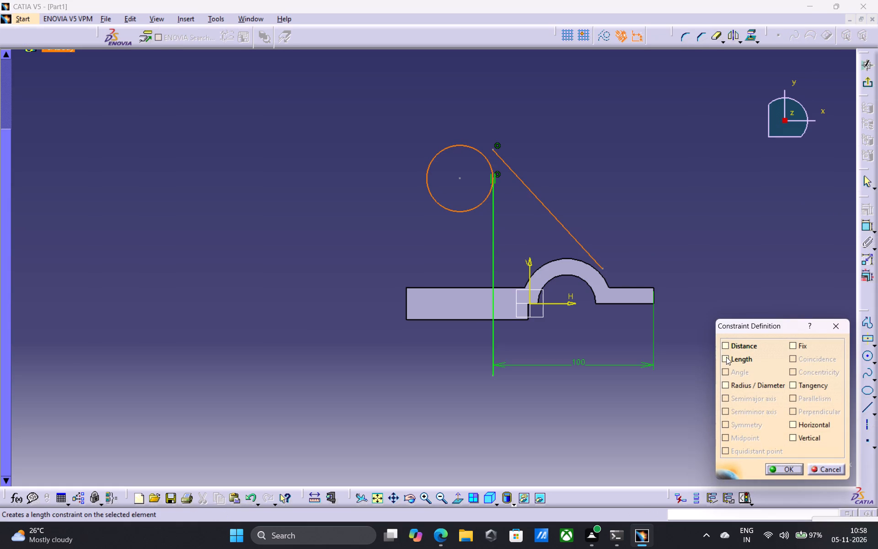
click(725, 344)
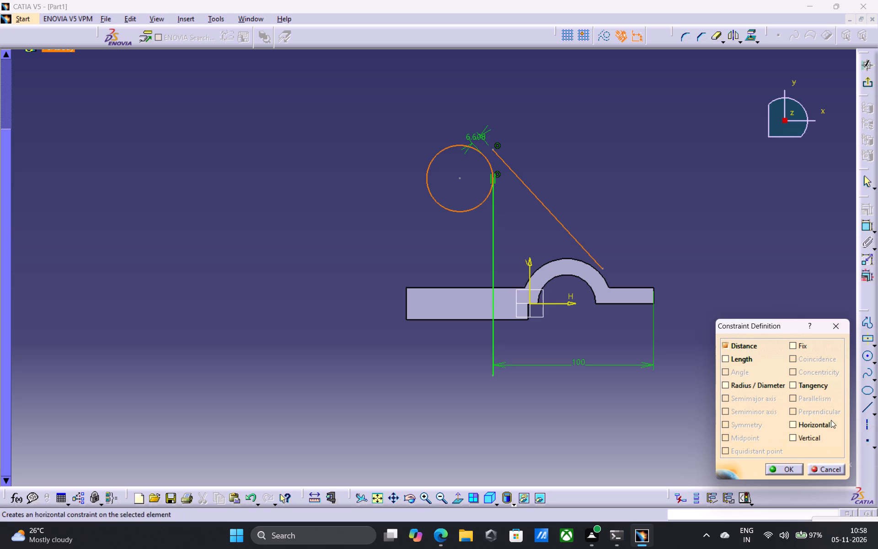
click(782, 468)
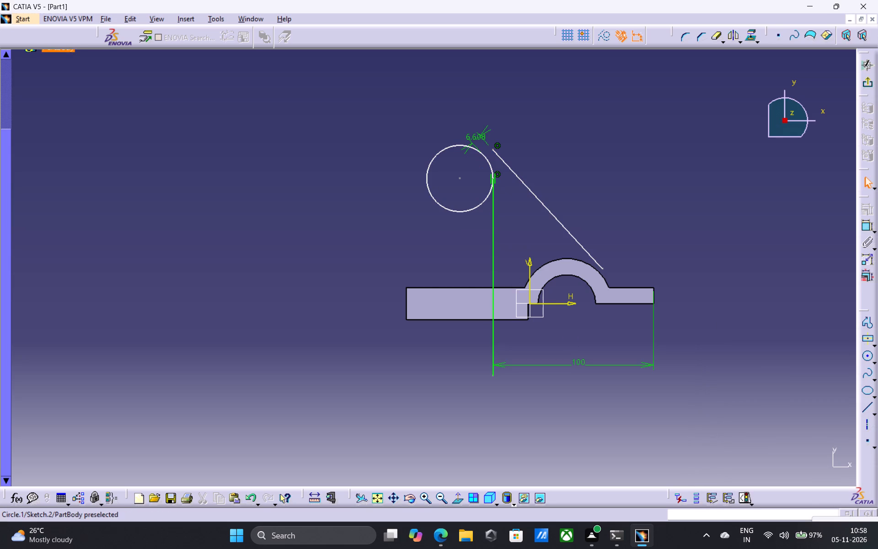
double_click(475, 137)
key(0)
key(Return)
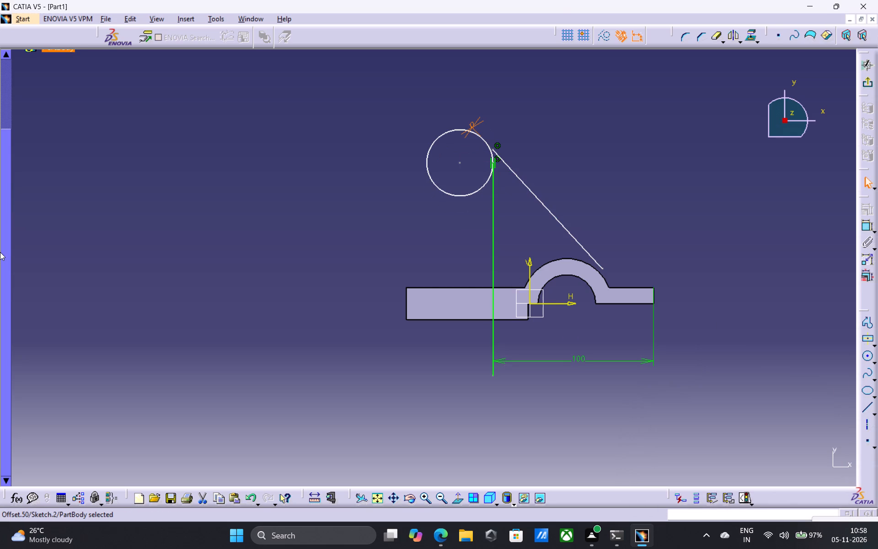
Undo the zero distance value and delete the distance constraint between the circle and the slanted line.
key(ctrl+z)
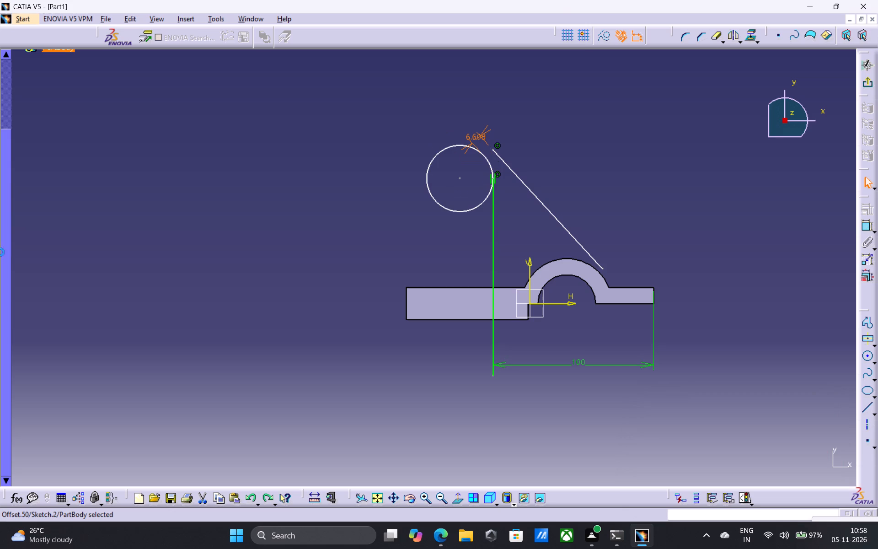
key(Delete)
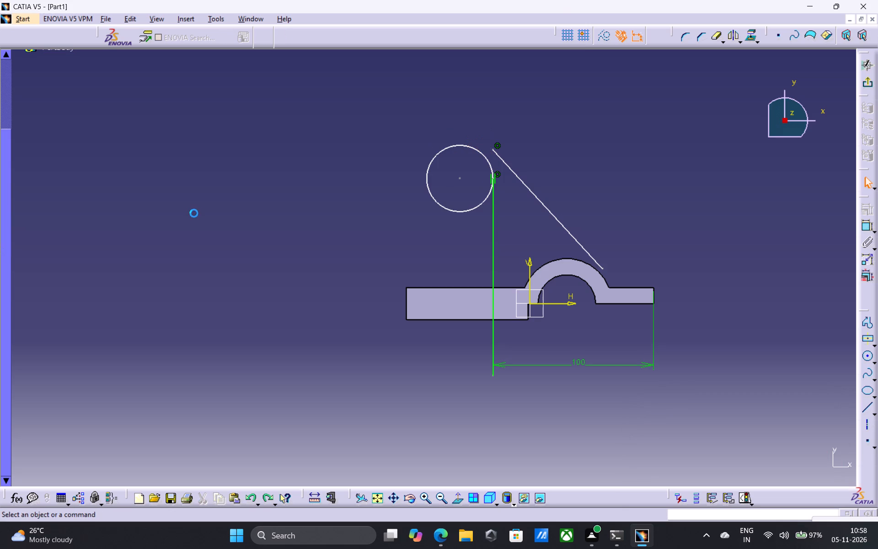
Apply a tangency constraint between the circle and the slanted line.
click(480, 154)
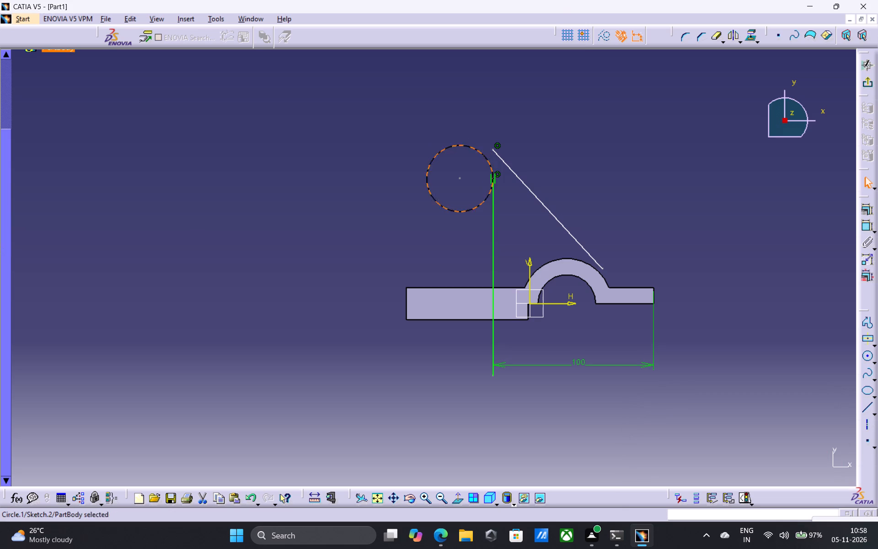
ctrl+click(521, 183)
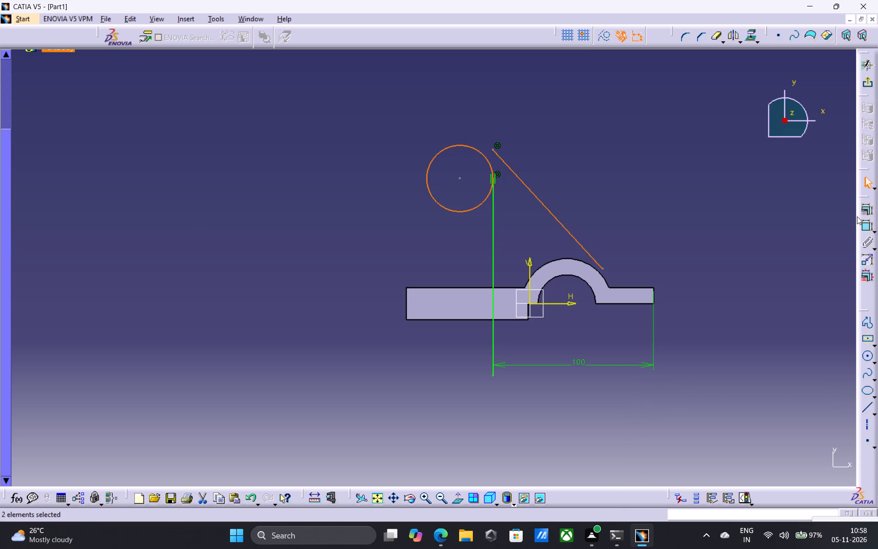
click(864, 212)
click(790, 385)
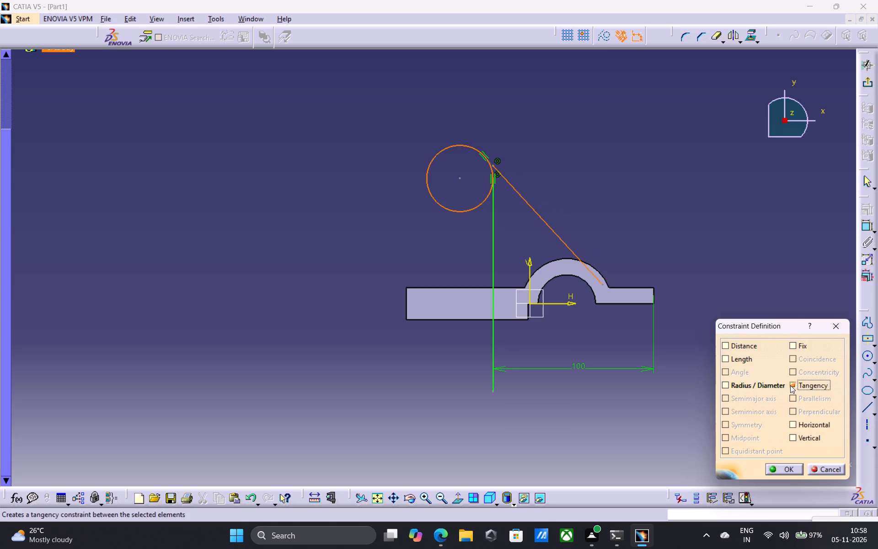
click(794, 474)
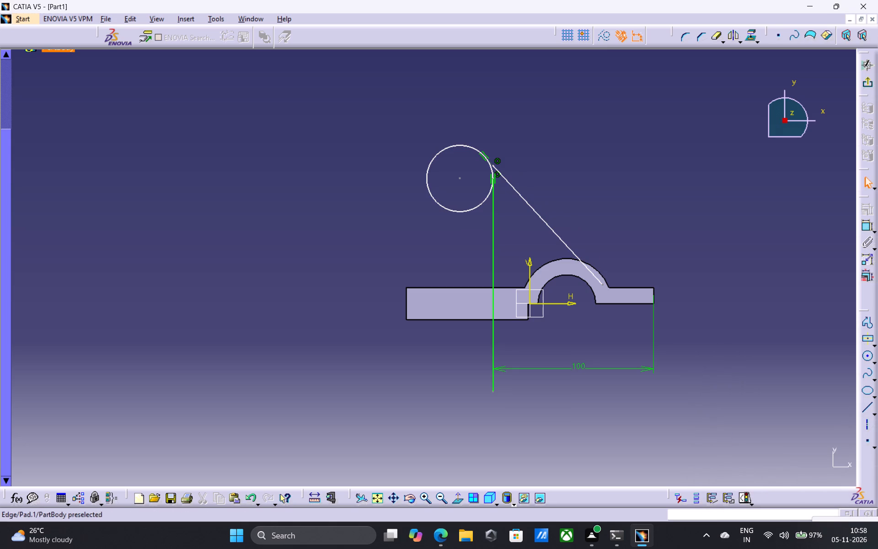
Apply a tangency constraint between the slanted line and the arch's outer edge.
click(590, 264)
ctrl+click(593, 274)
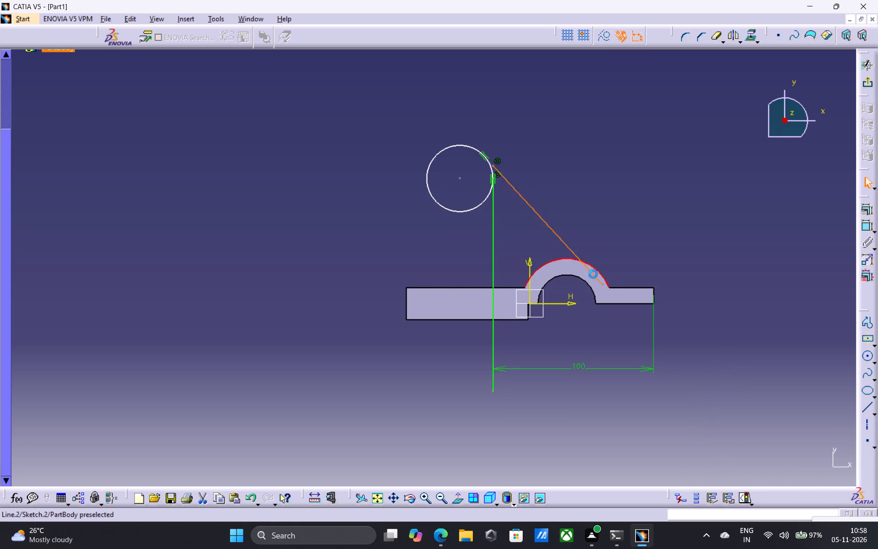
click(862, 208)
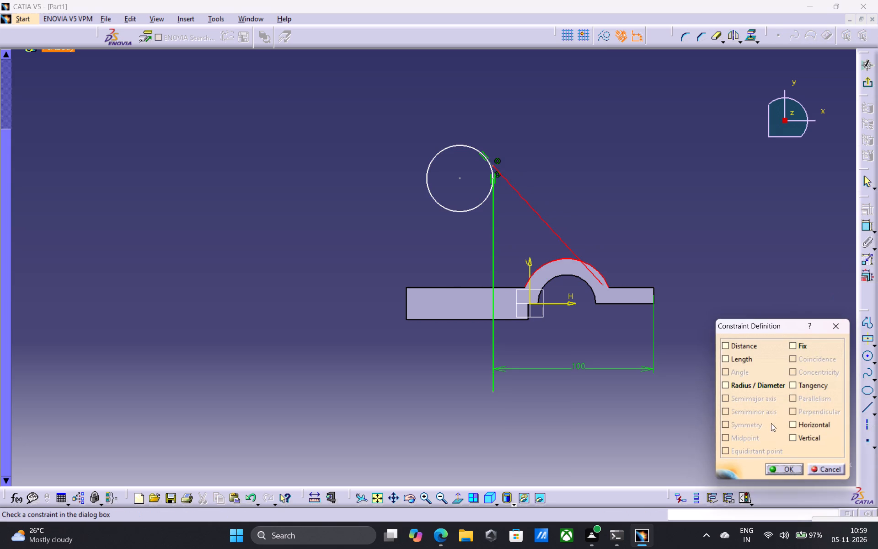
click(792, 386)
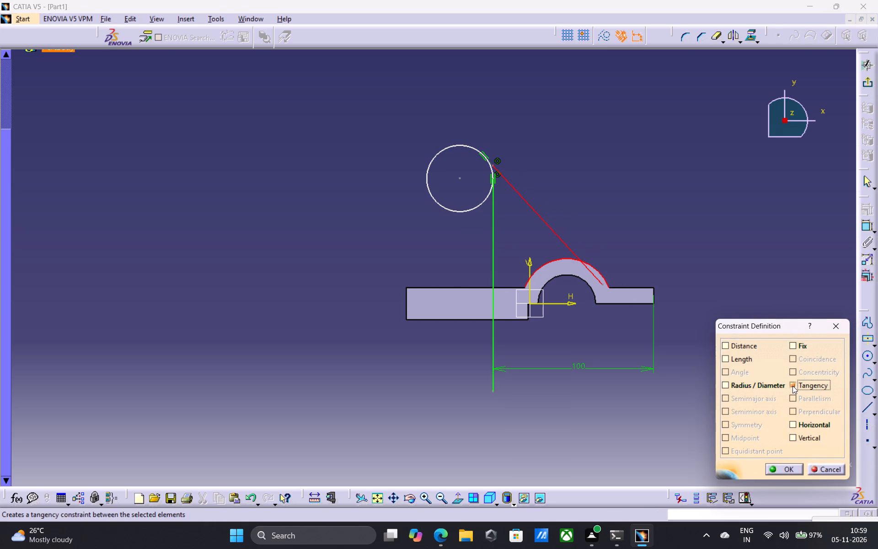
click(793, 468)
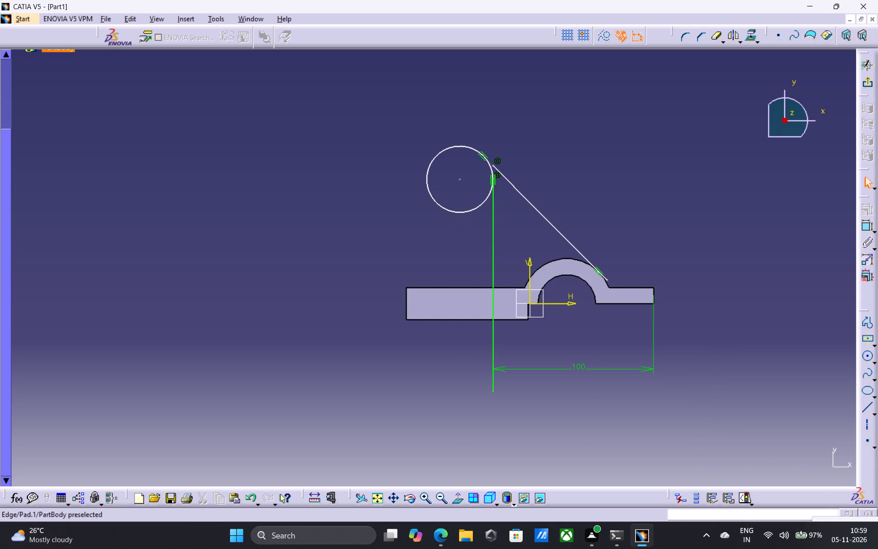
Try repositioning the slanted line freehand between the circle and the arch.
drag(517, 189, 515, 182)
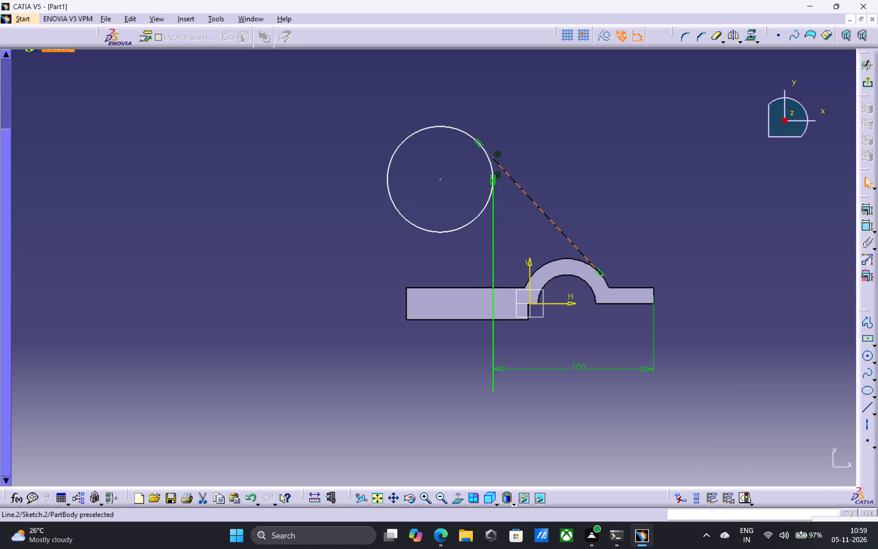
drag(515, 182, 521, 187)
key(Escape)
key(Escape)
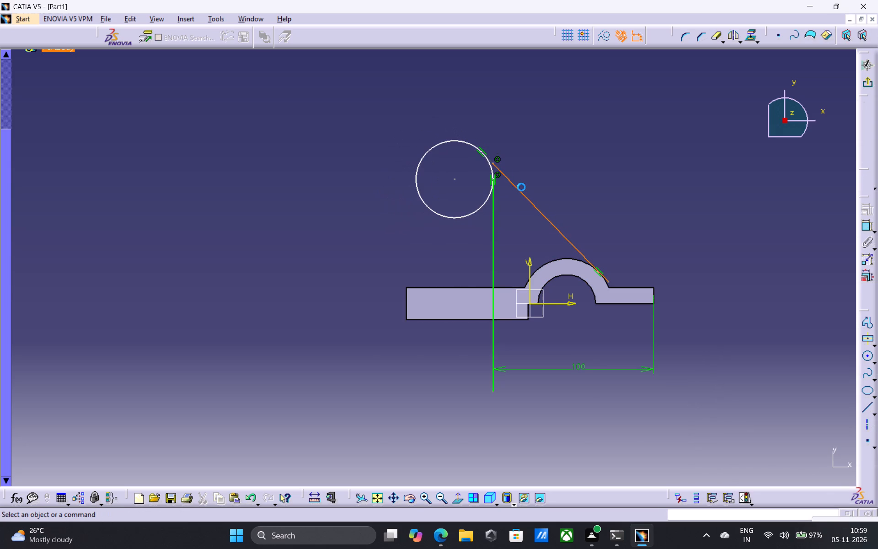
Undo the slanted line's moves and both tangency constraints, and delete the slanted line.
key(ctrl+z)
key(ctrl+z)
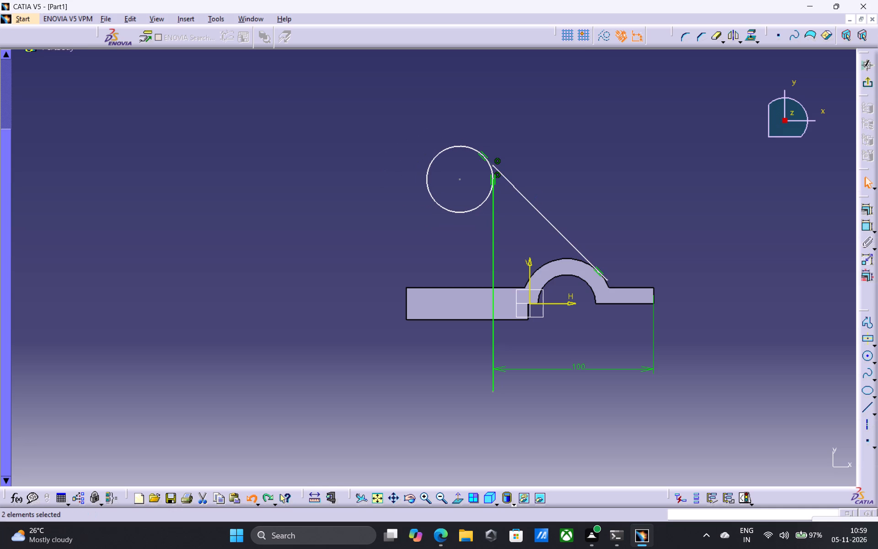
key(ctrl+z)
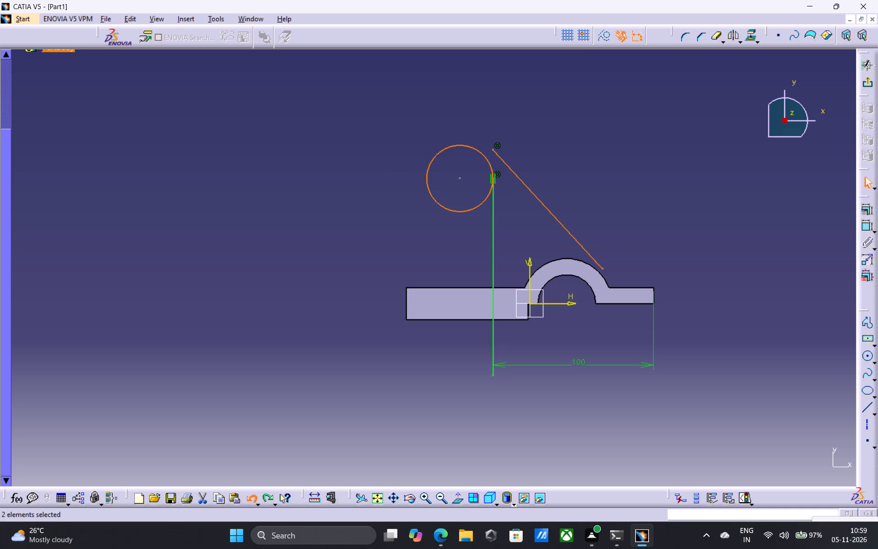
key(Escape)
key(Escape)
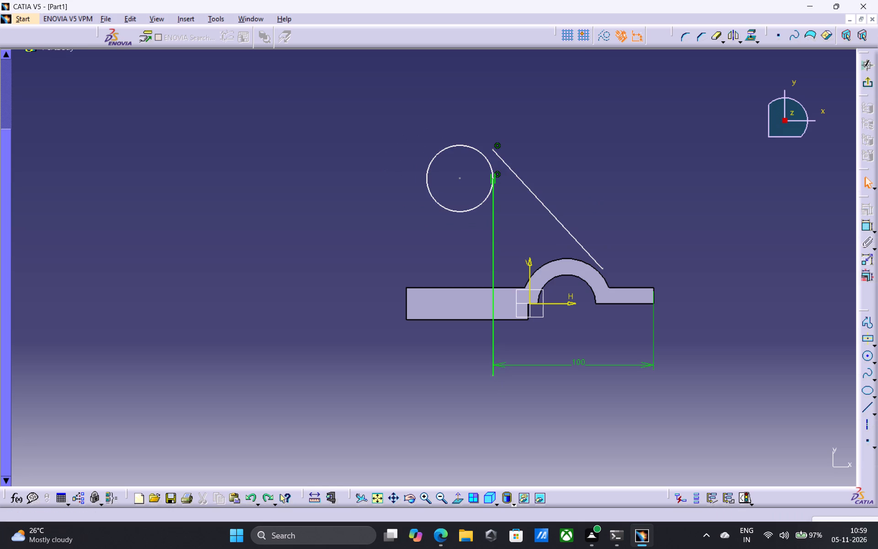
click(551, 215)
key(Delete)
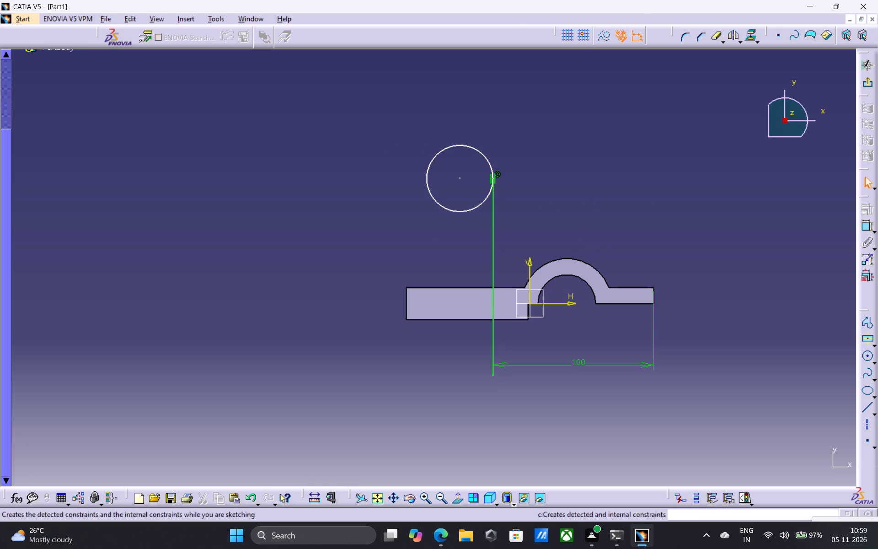
Draw a slanted profile line about 105 mm long from the circle's upper right to the arch's outer edge.
click(871, 322)
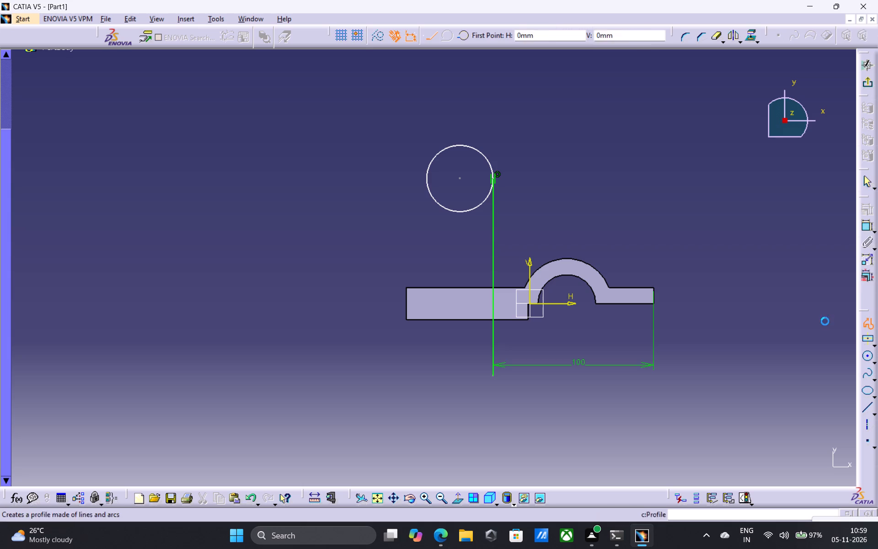
click(484, 154)
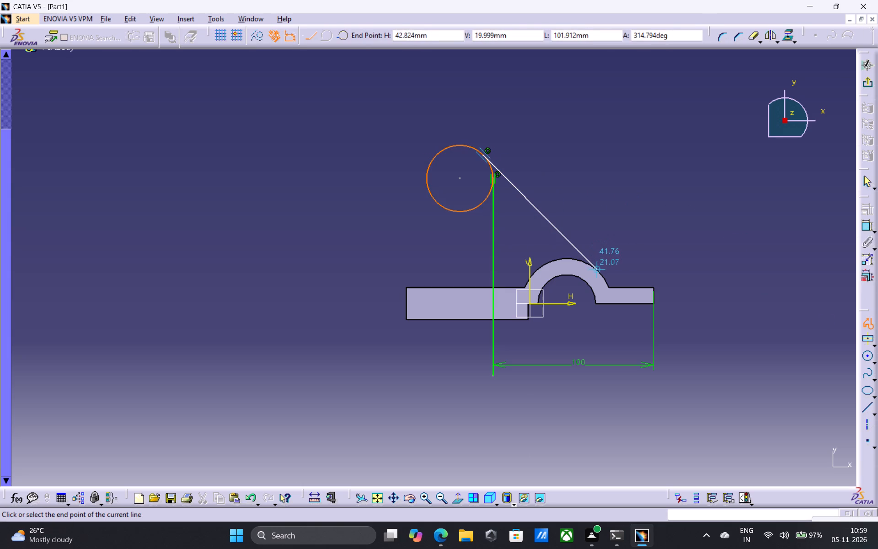
click(604, 274)
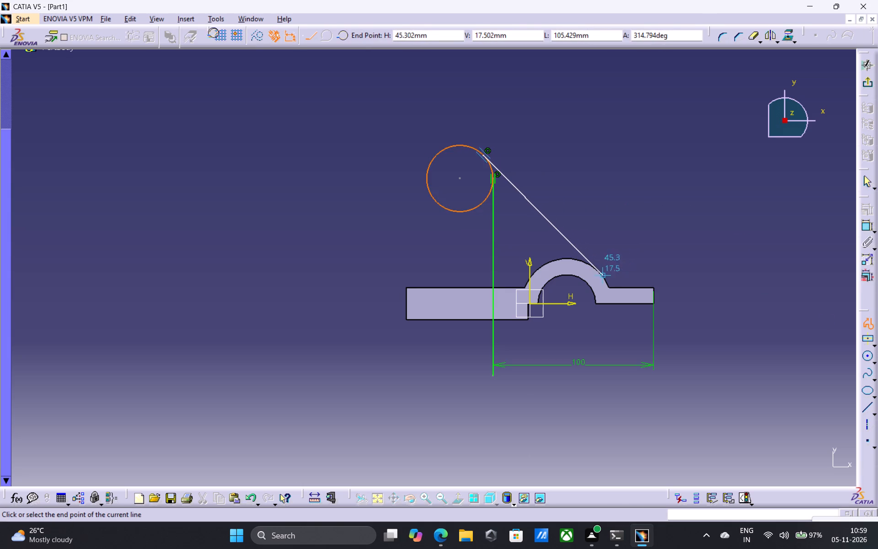
key(Escape)
key(Escape)
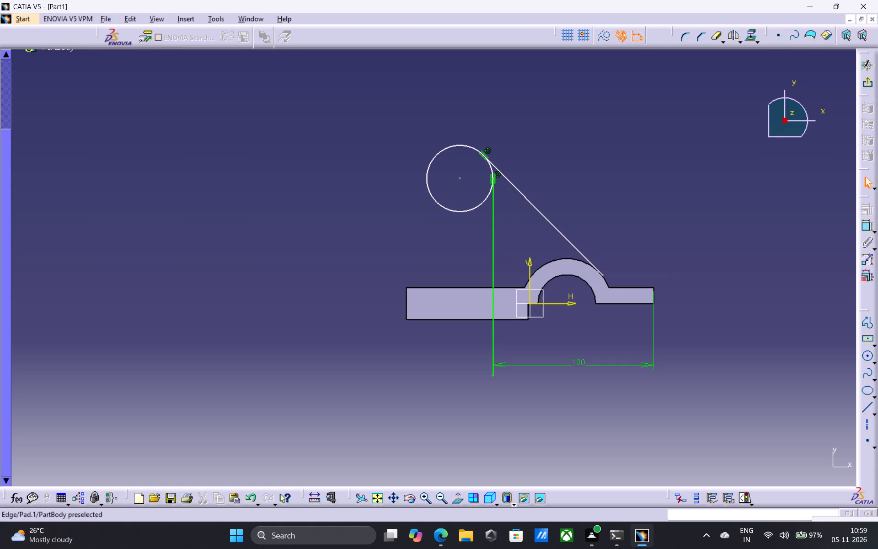
Apply a tangency constraint between the slanted line and the arch's outer edge.
click(562, 256)
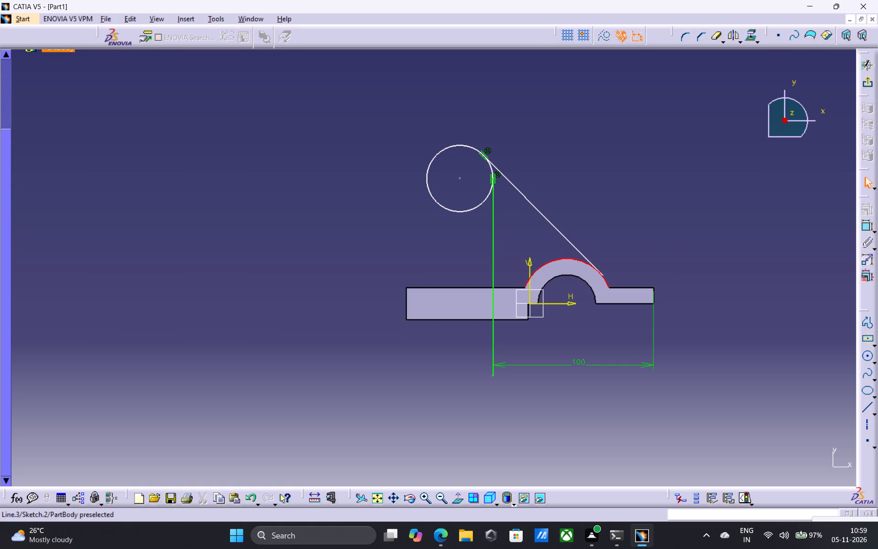
ctrl+click(578, 247)
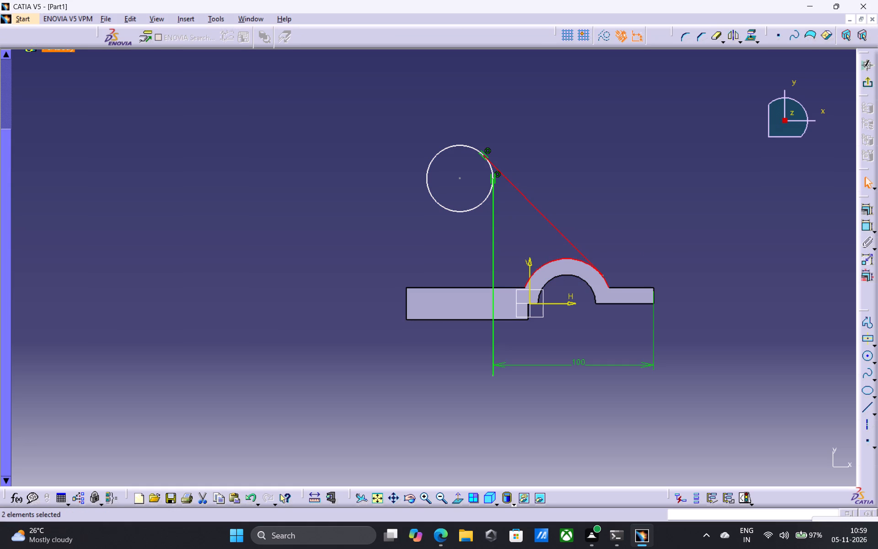
click(866, 208)
click(792, 381)
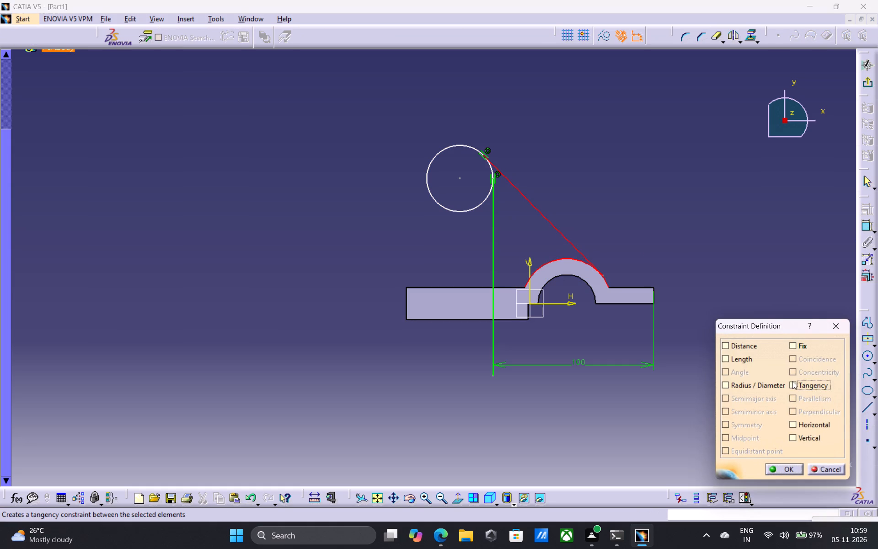
click(782, 471)
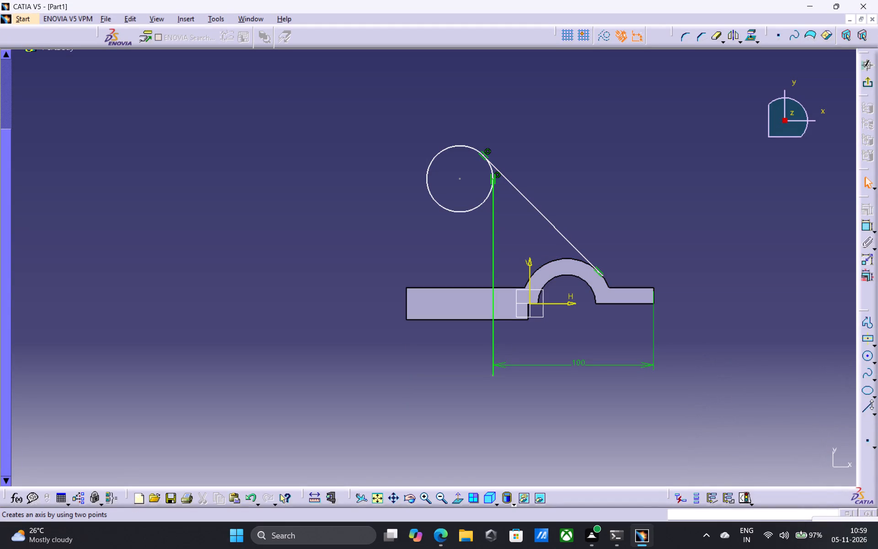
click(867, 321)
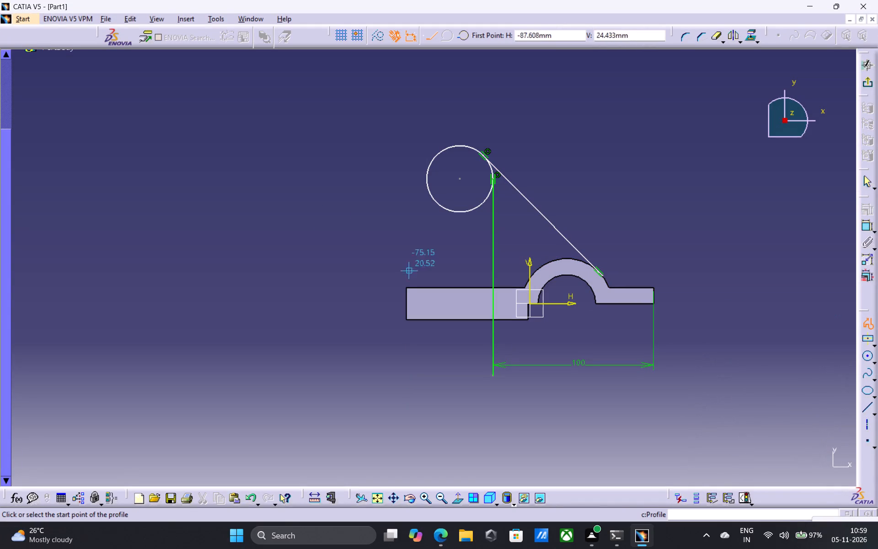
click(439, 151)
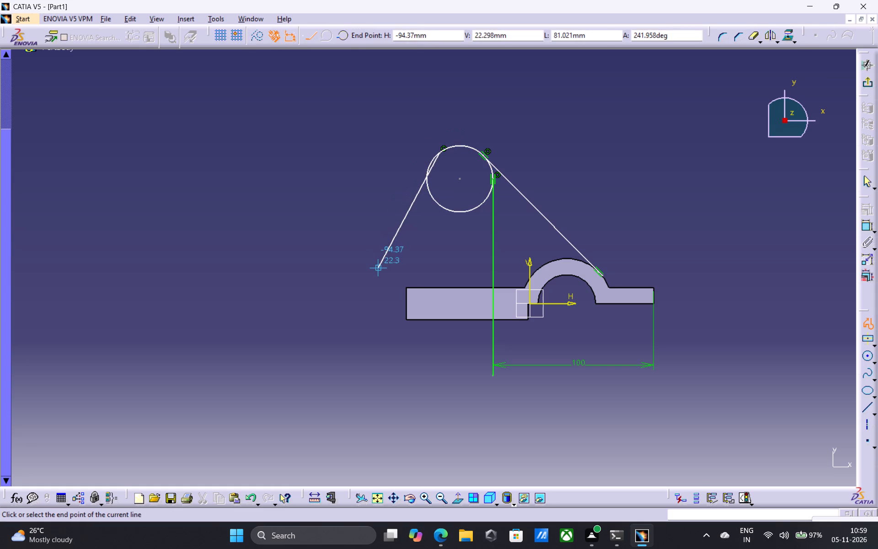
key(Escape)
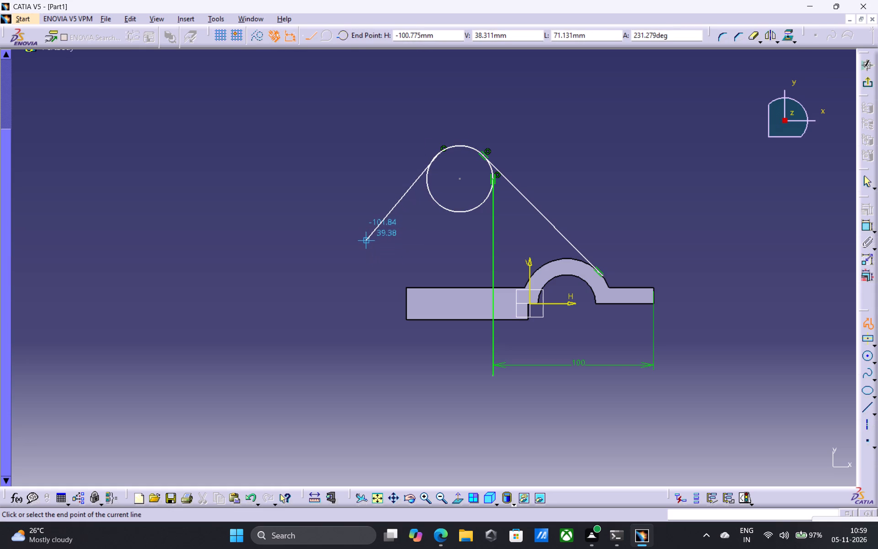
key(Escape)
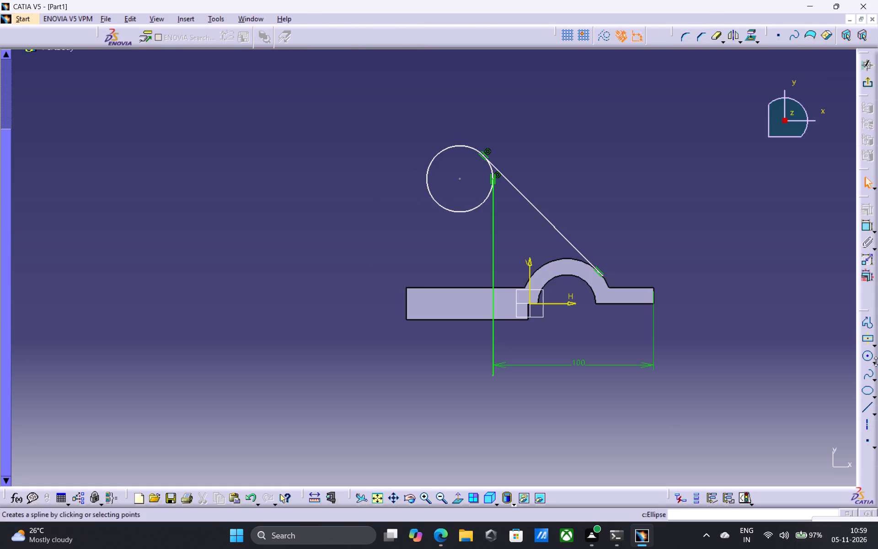
Draw a second slanted line just left of the circle, running down toward the base's upper-left corner.
click(869, 320)
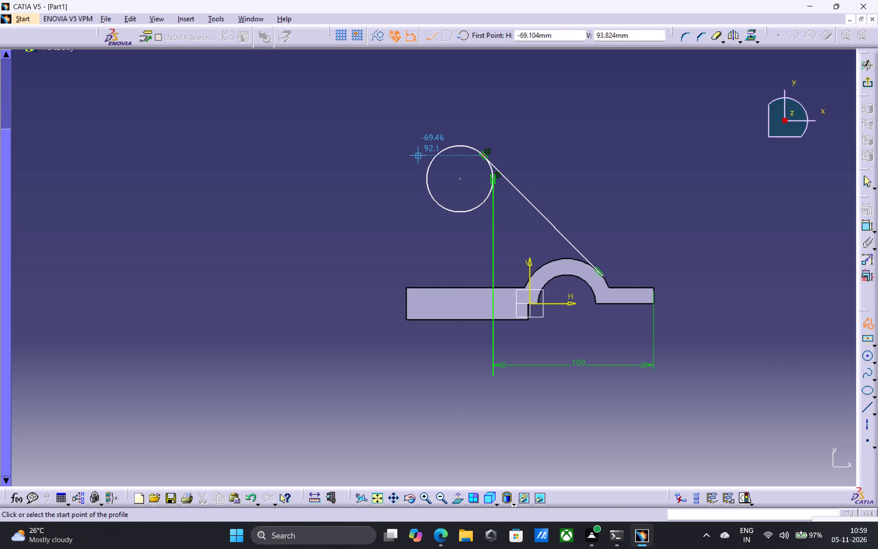
click(419, 167)
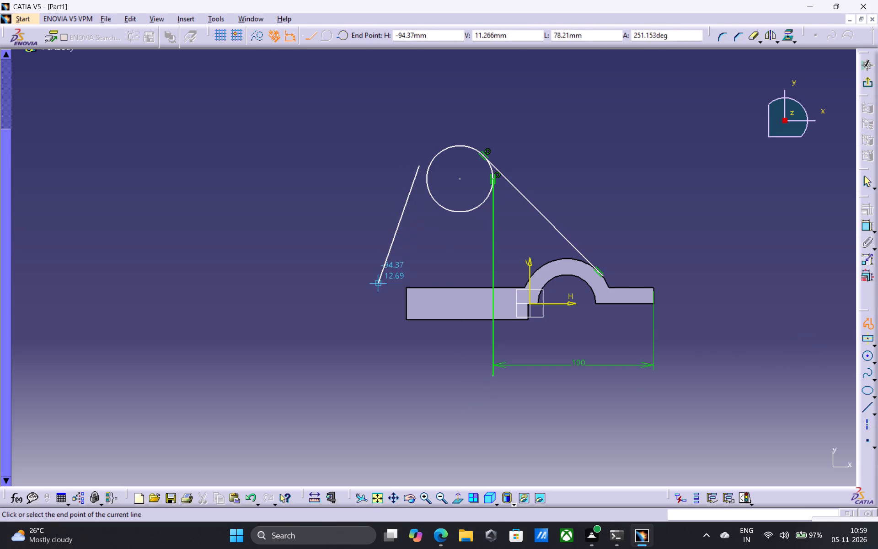
click(383, 277)
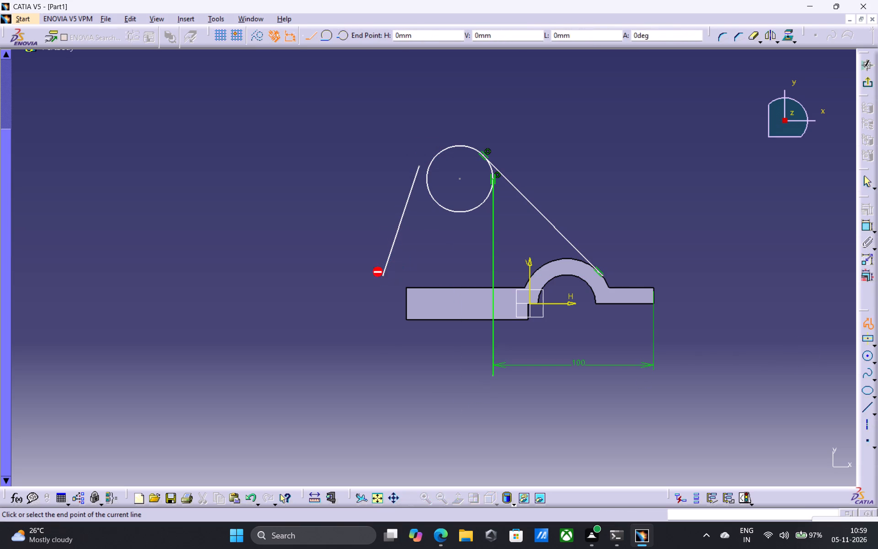
key(Escape)
key(Escape)
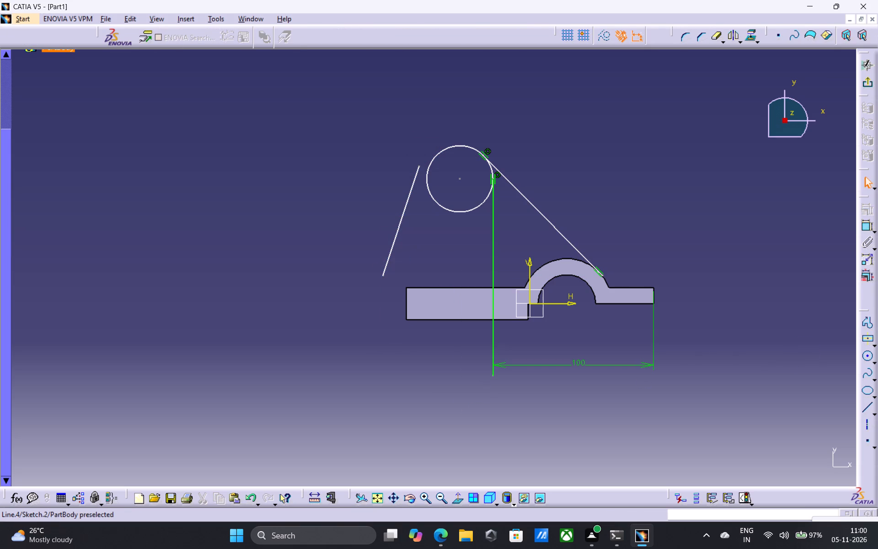
Apply a tangency constraint between the left slanted line and the circle.
click(400, 218)
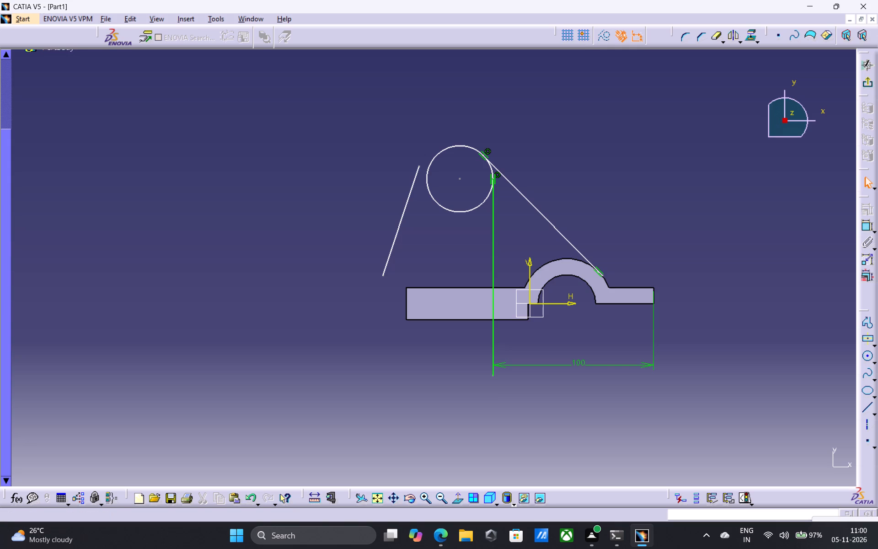
click(412, 191)
ctrl+click(427, 181)
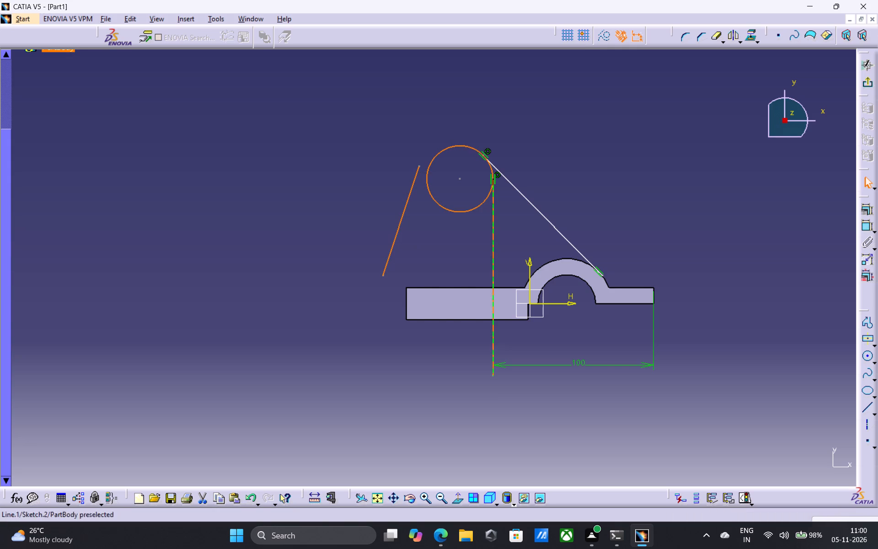
click(864, 210)
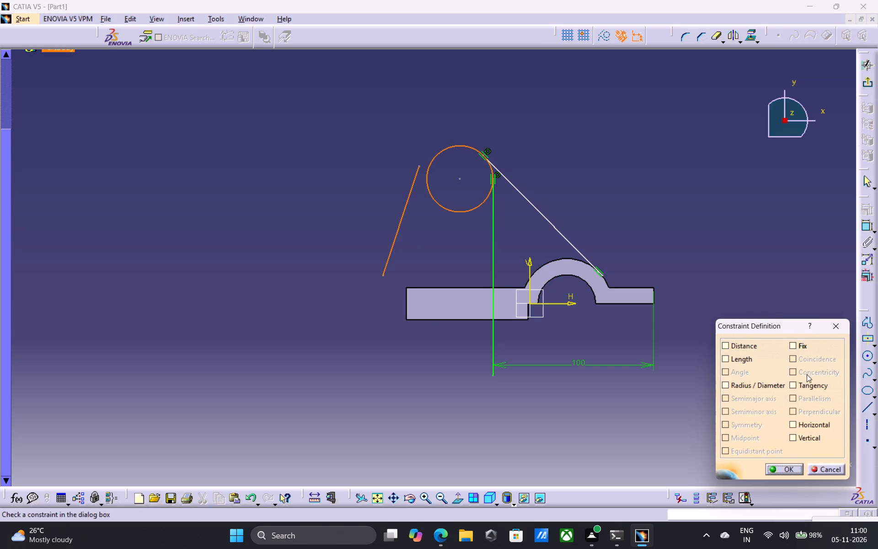
click(793, 385)
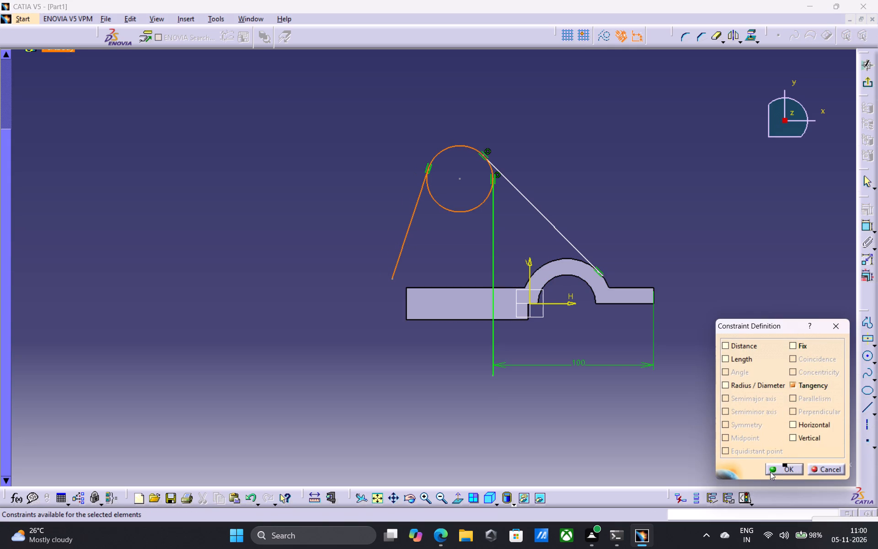
click(770, 472)
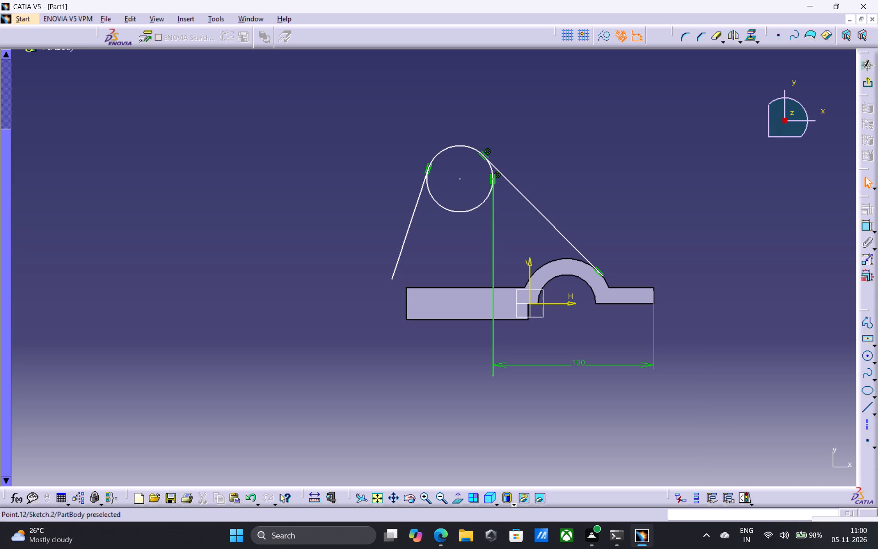
Make the left slanted line's lower endpoint coincident with the base's upper-left corner.
click(391, 277)
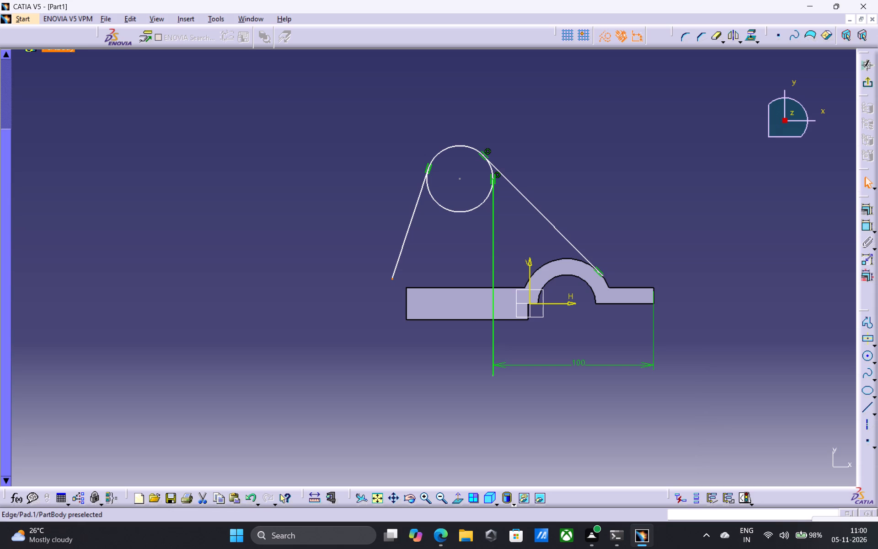
ctrl+click(407, 289)
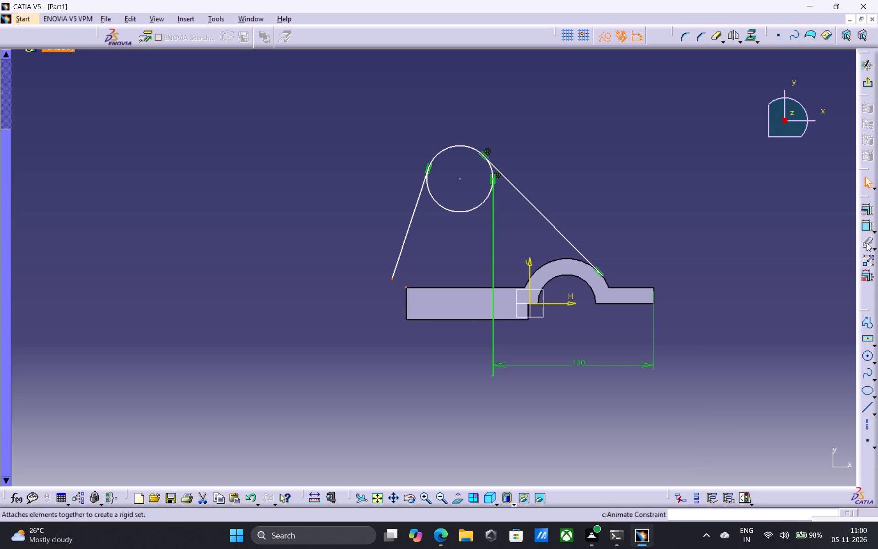
click(865, 215)
click(793, 358)
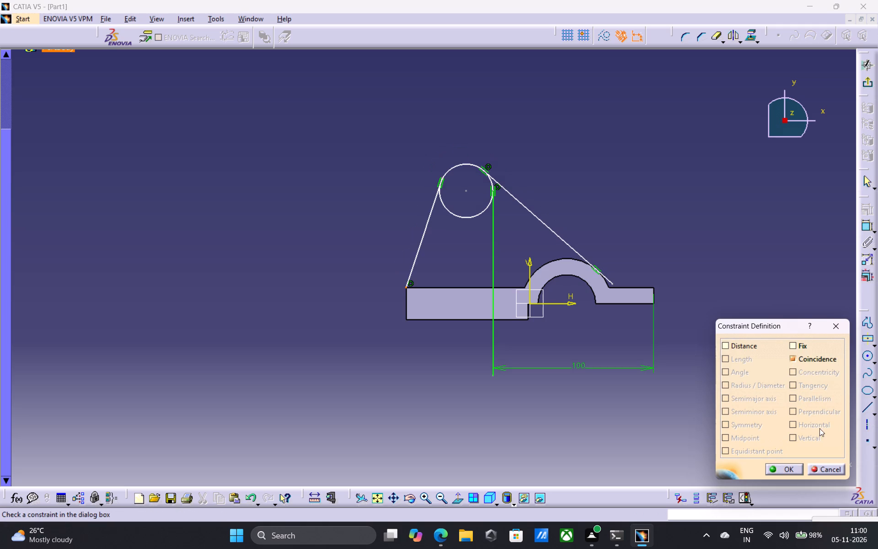
click(782, 467)
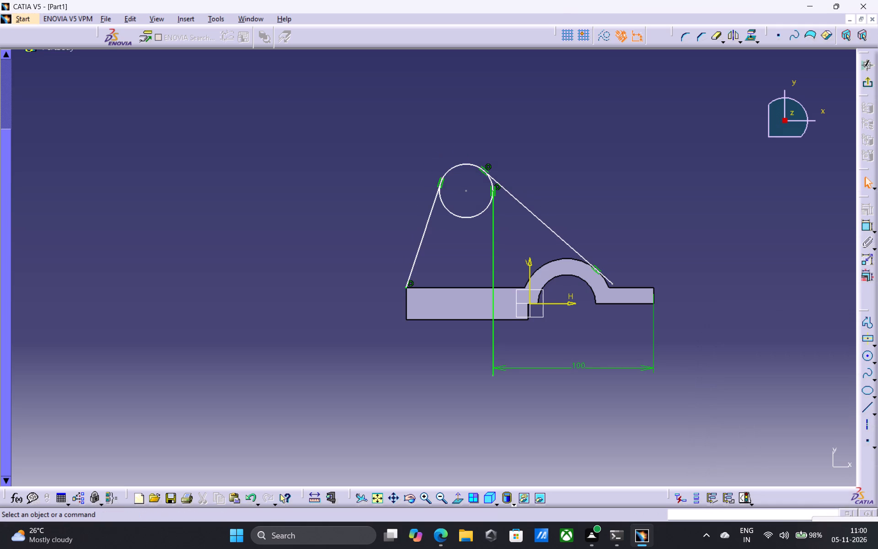
key(Escape)
key(Escape)
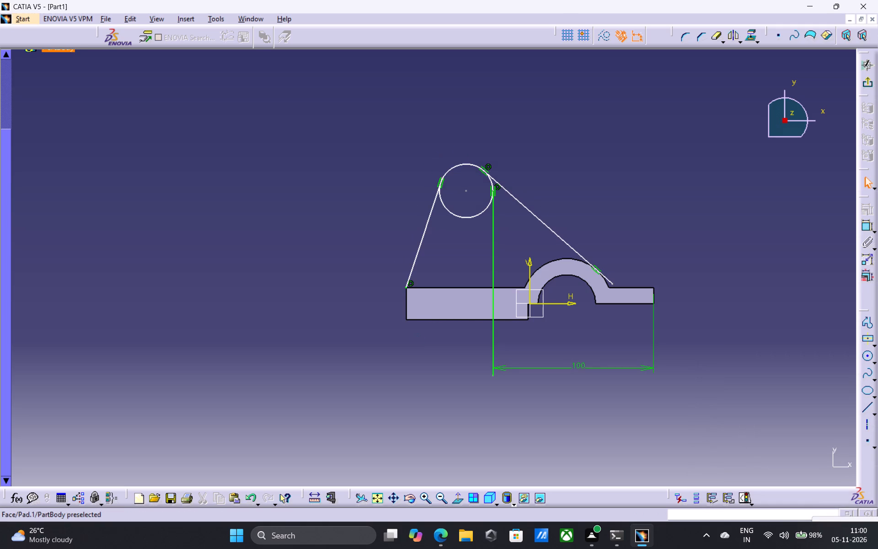
key(Escape)
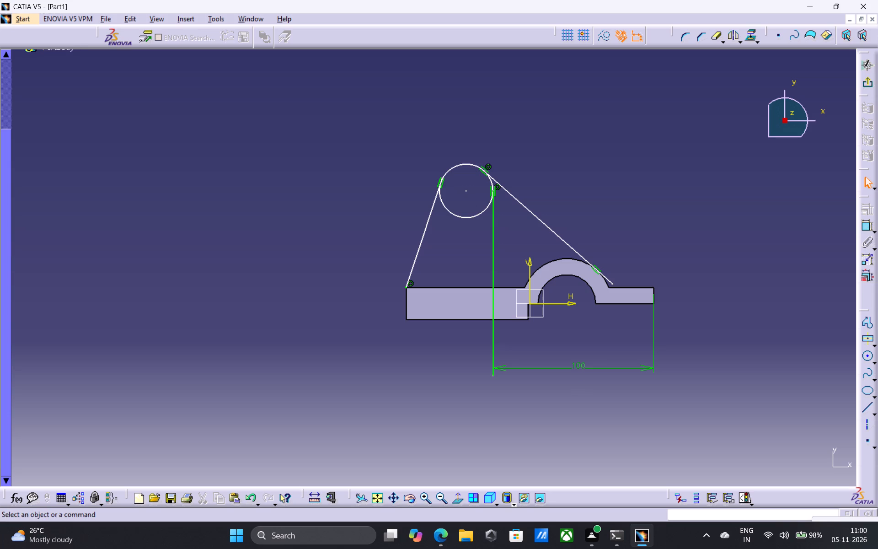
key(Escape)
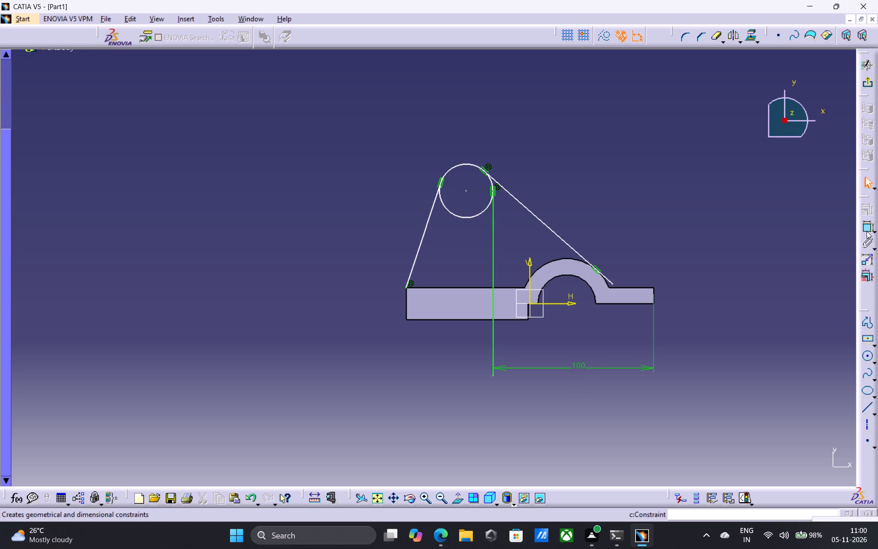
Dimension the circle's centre from the base's top edge and set the distance to 62 mm.
double_click(866, 227)
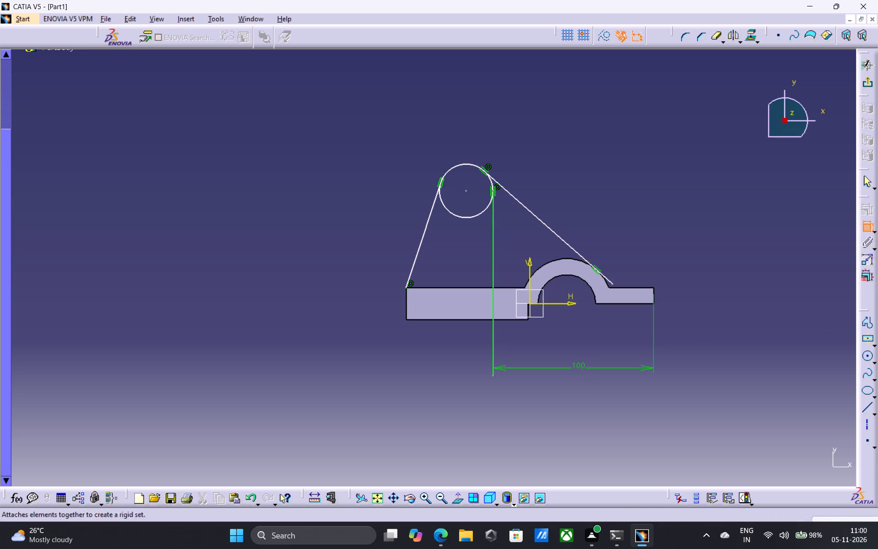
click(466, 191)
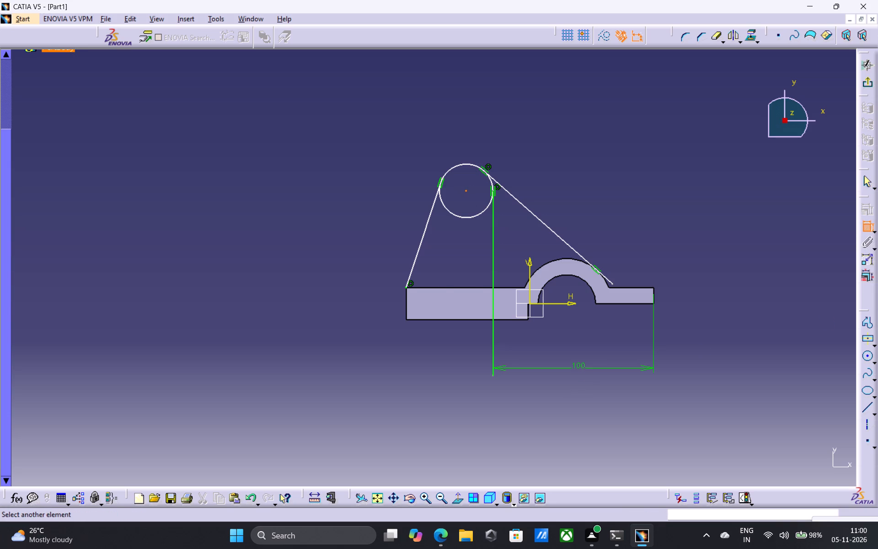
drag(469, 286, 463, 286)
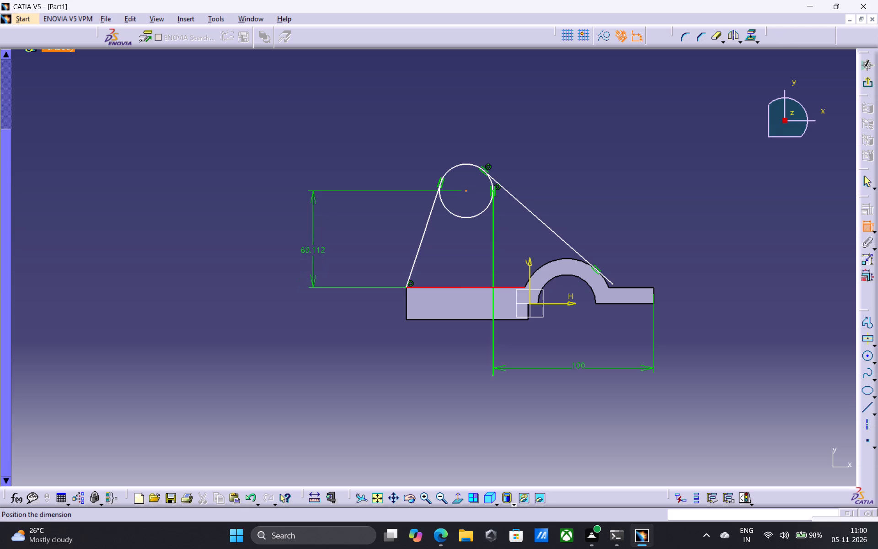
click(313, 250)
double_click(313, 250)
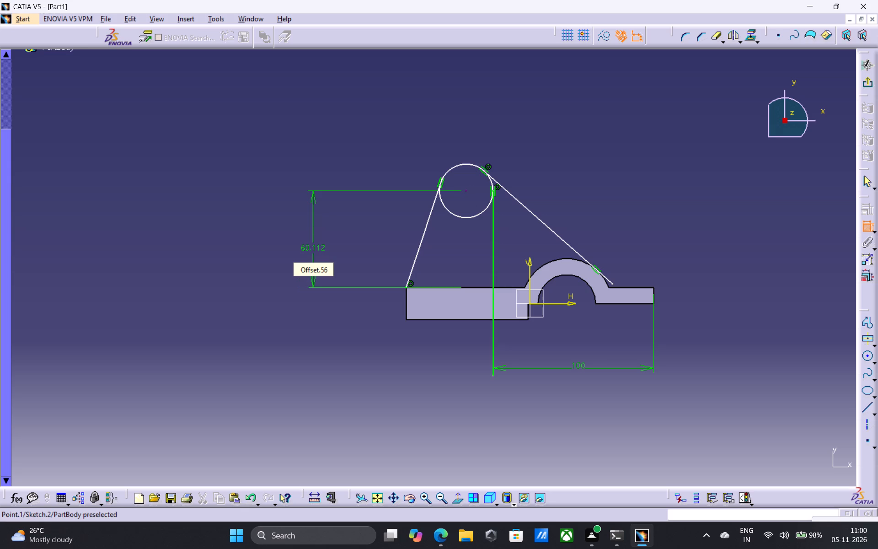
double_click(315, 247)
text(62)
key(Return)
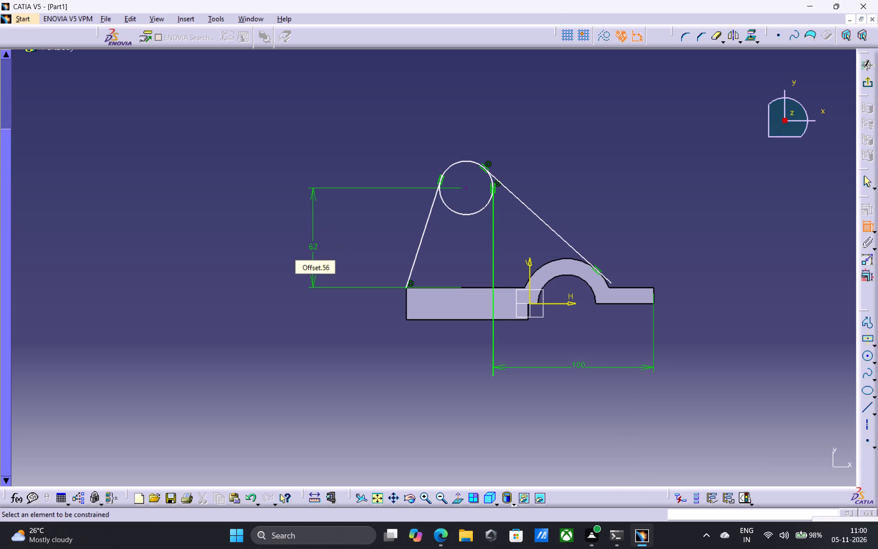
key(Escape)
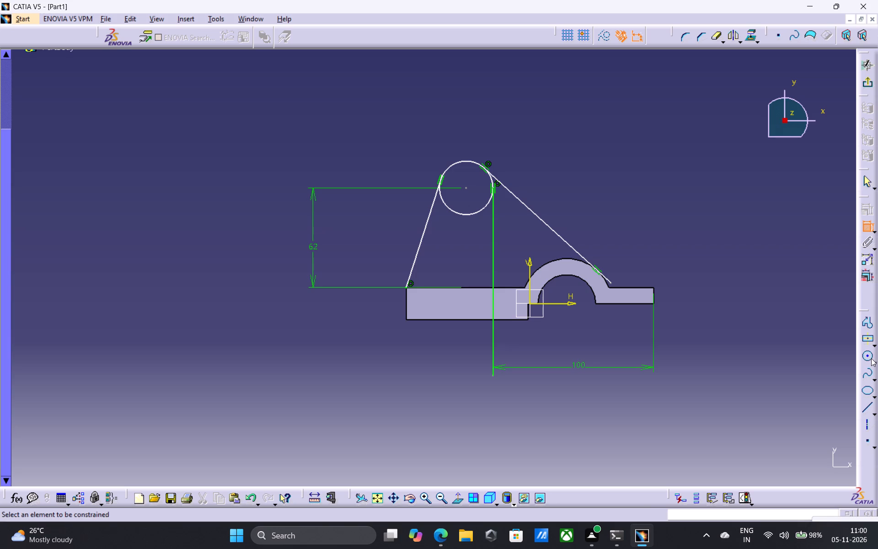
Quick-trim the circle's lower arc and its short piece beyond the right slanted line, leaving the arc between the two slanted lines.
double_click(714, 39)
click(459, 215)
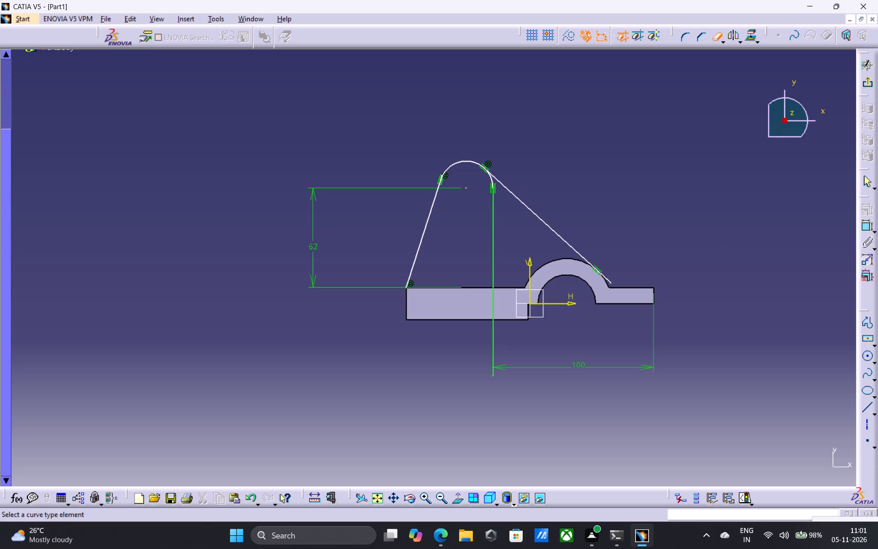
click(490, 179)
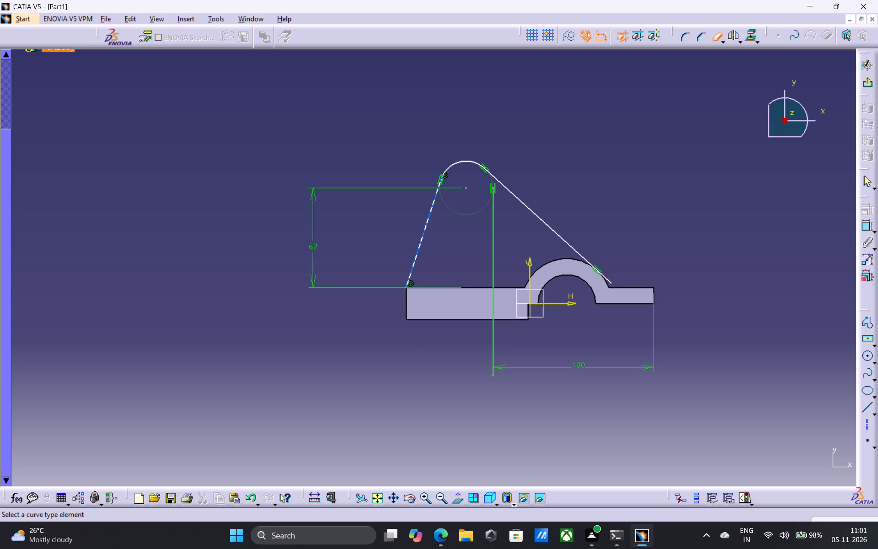
key(Escape)
key(Escape)
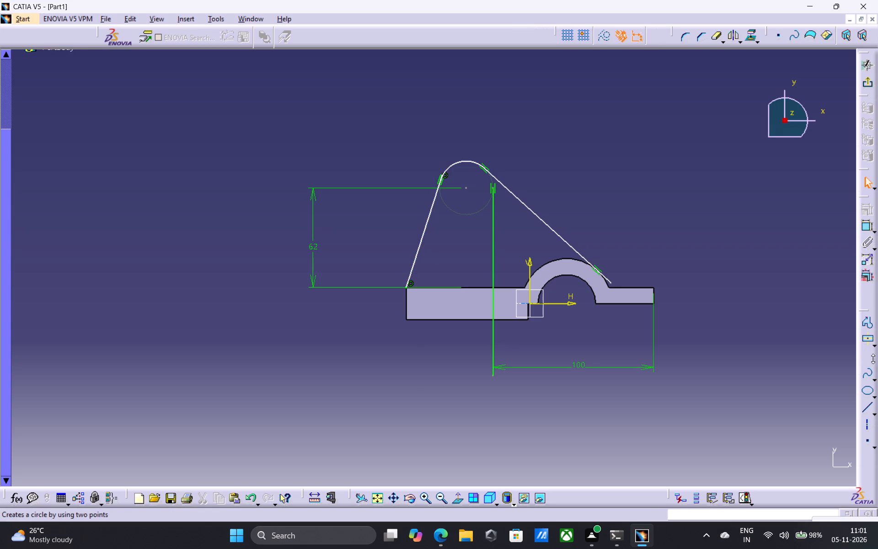
Draw an arc of about 16.6 mm radius around the circle's centre, through the bottom to the right slanted line's tangent point, and exit the sketch.
click(875, 360)
click(848, 367)
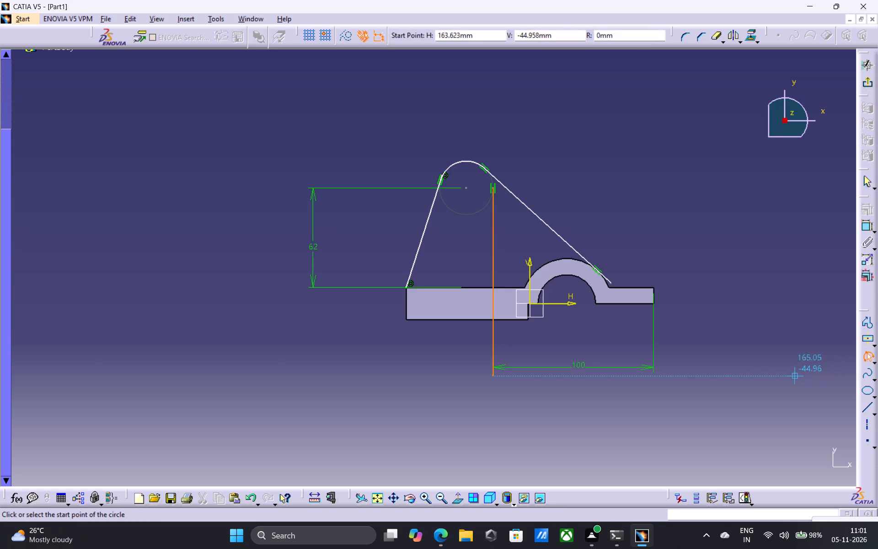
click(873, 361)
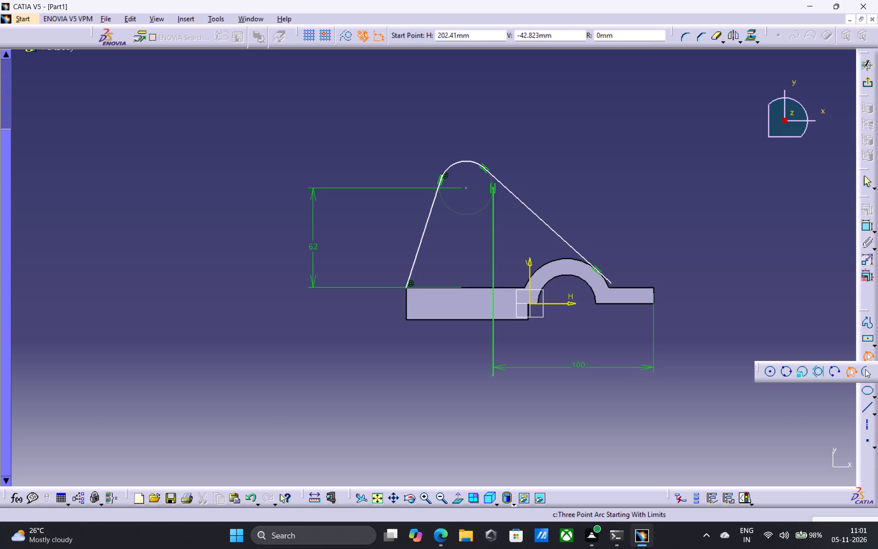
click(865, 370)
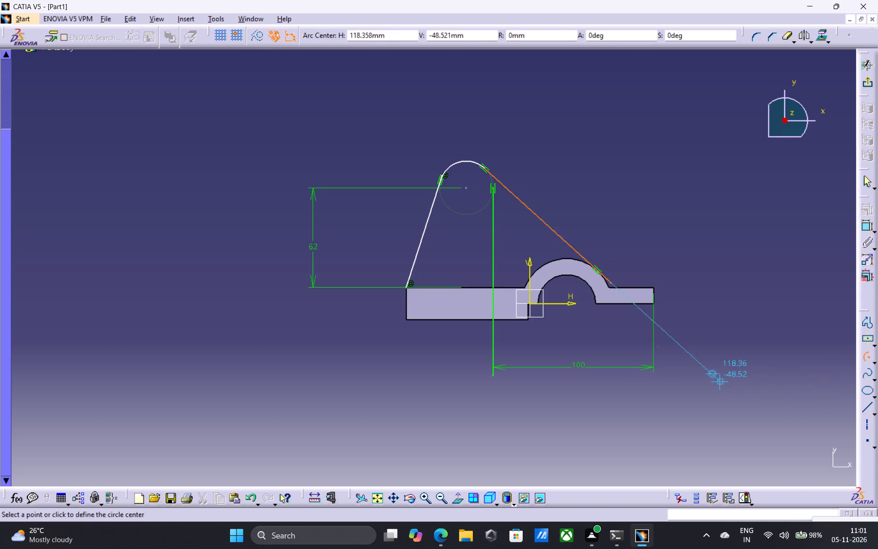
click(465, 188)
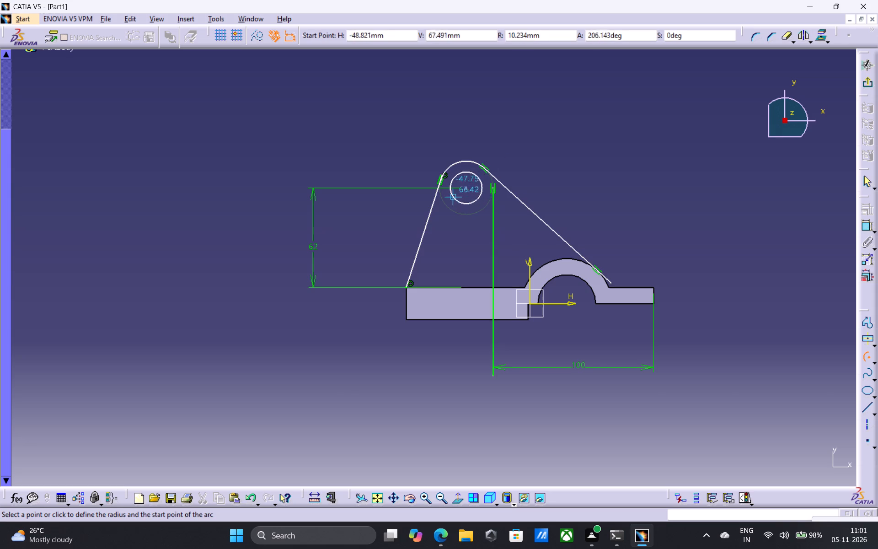
click(442, 187)
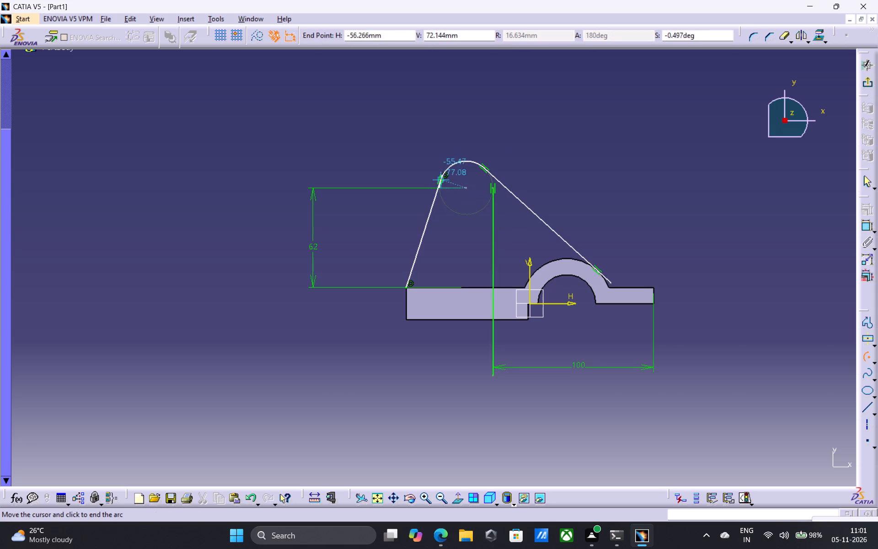
click(487, 168)
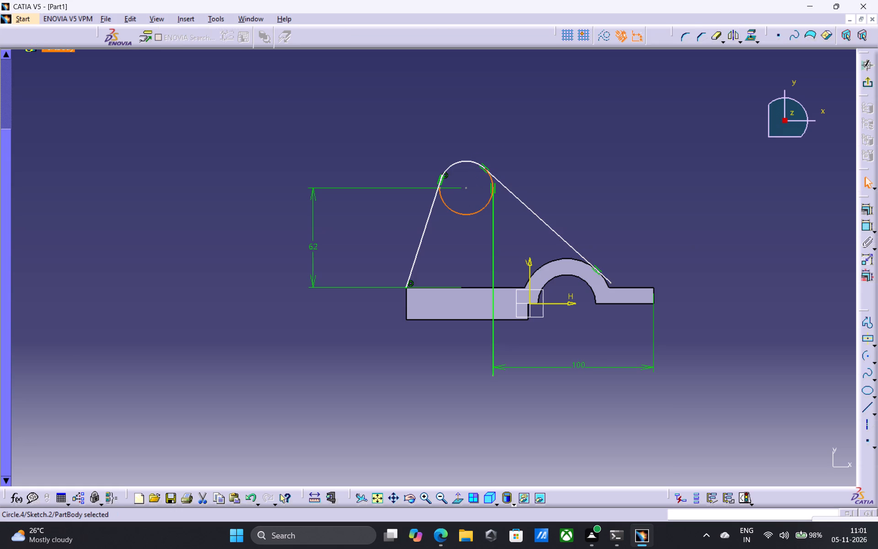
key(Escape)
key(Escape)
key(Escape)
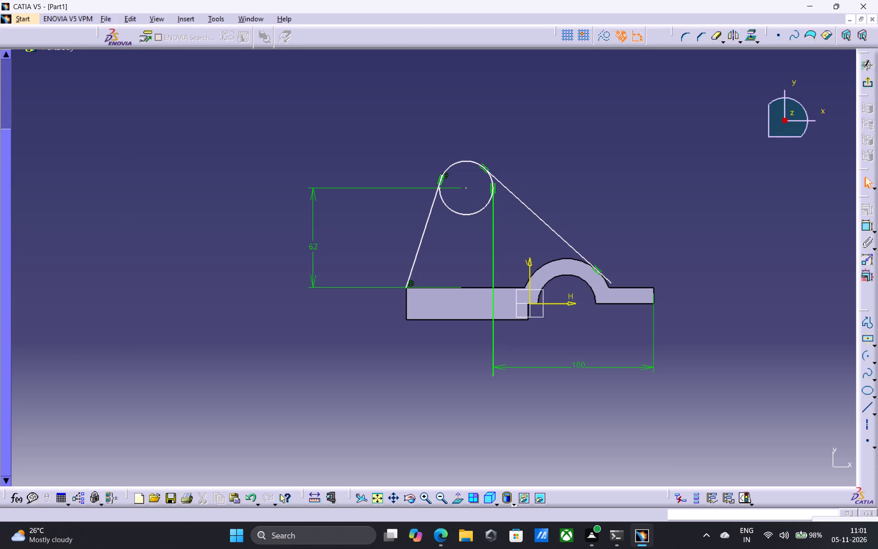
key(Escape)
key(Escape)
click(869, 82)
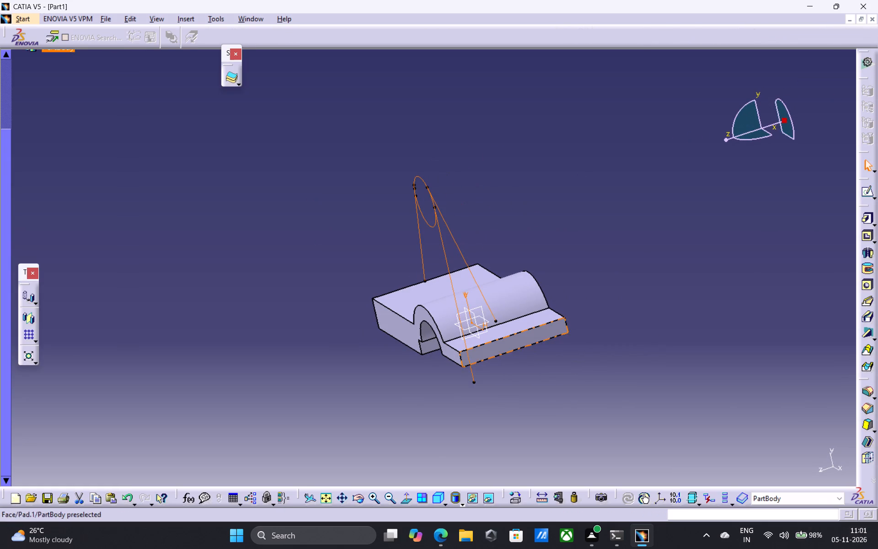
Reopen the web sketch, delete the vertical line with its 100 mm dimension, and exit the sketch.
click(866, 193)
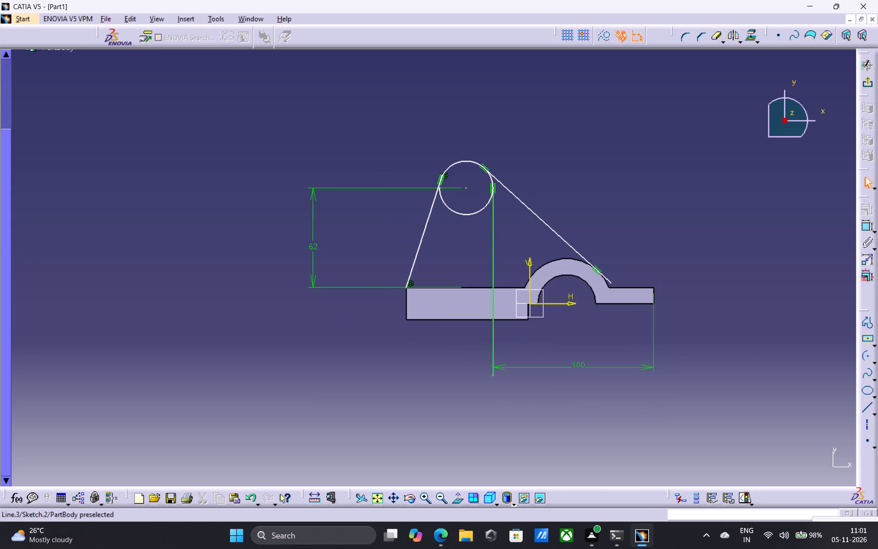
click(493, 242)
key(Delete)
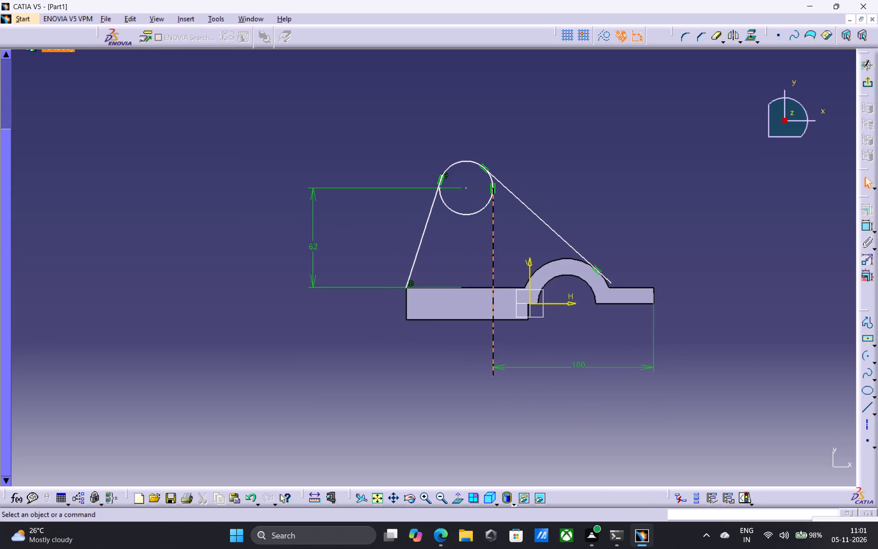
click(867, 87)
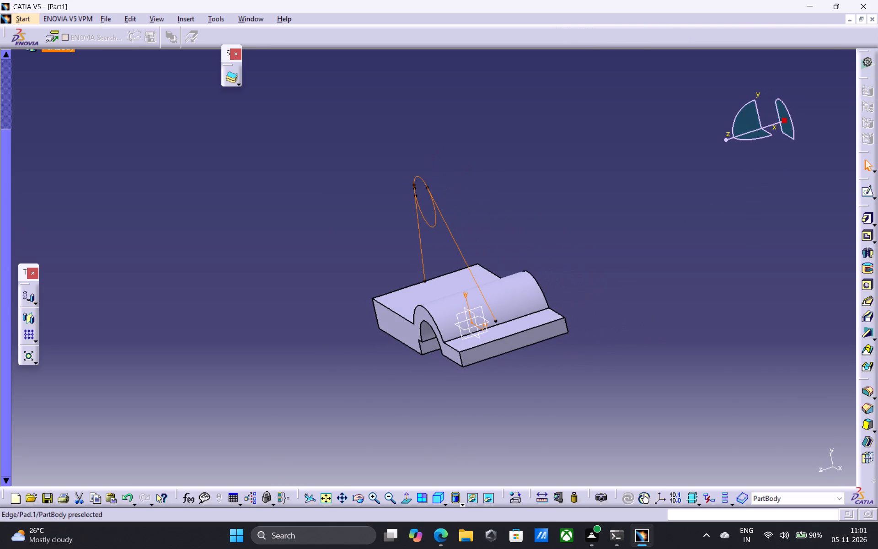
key(Escape)
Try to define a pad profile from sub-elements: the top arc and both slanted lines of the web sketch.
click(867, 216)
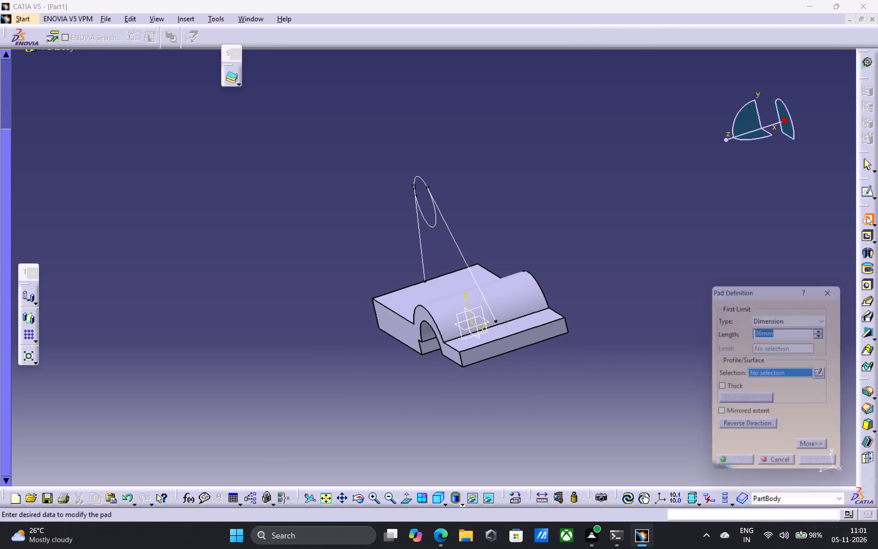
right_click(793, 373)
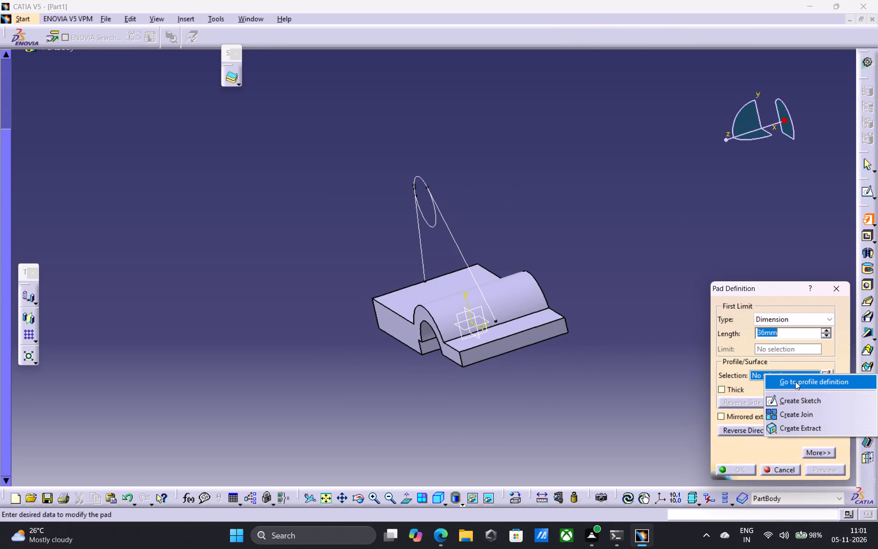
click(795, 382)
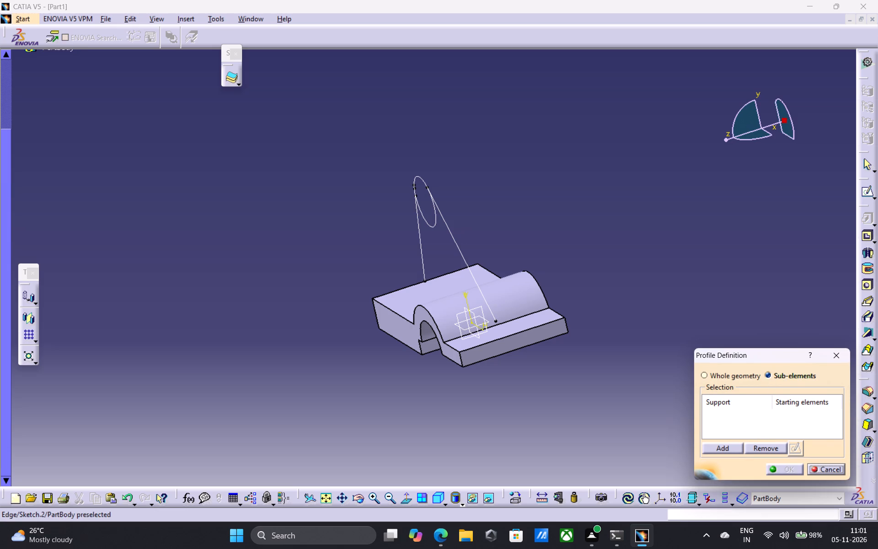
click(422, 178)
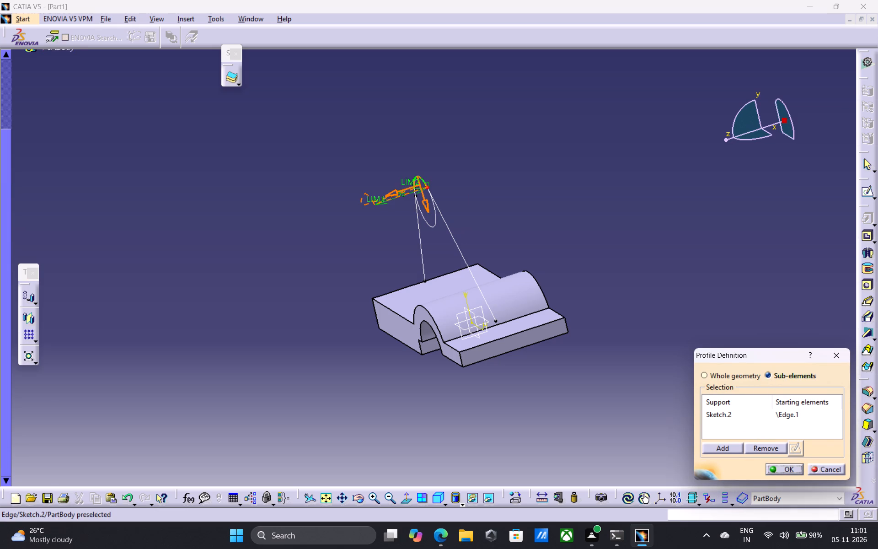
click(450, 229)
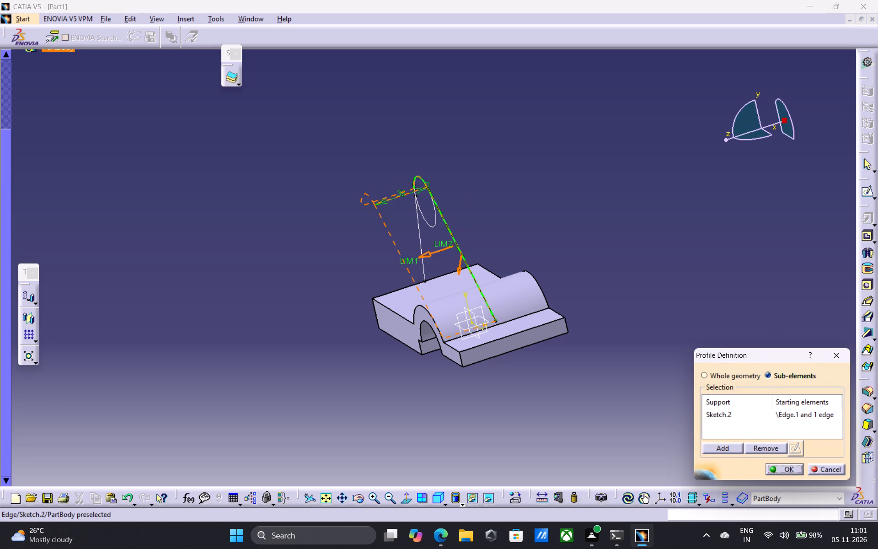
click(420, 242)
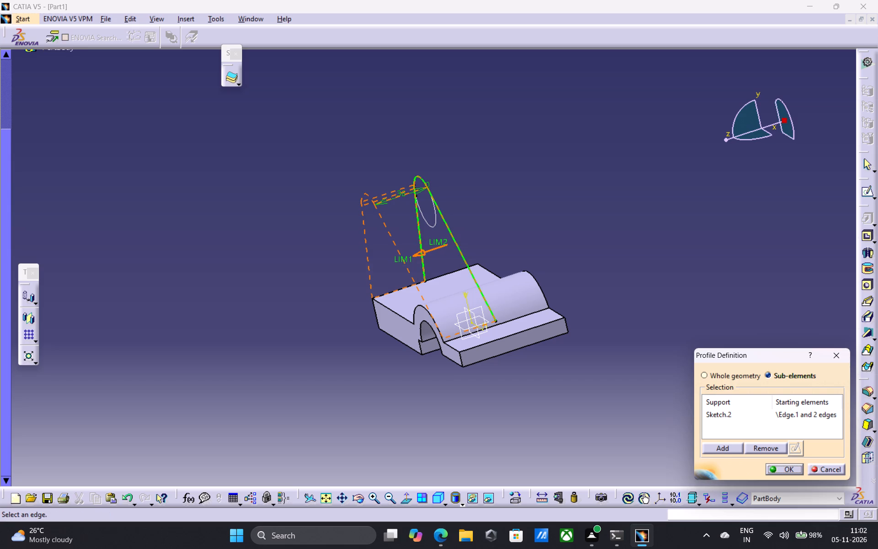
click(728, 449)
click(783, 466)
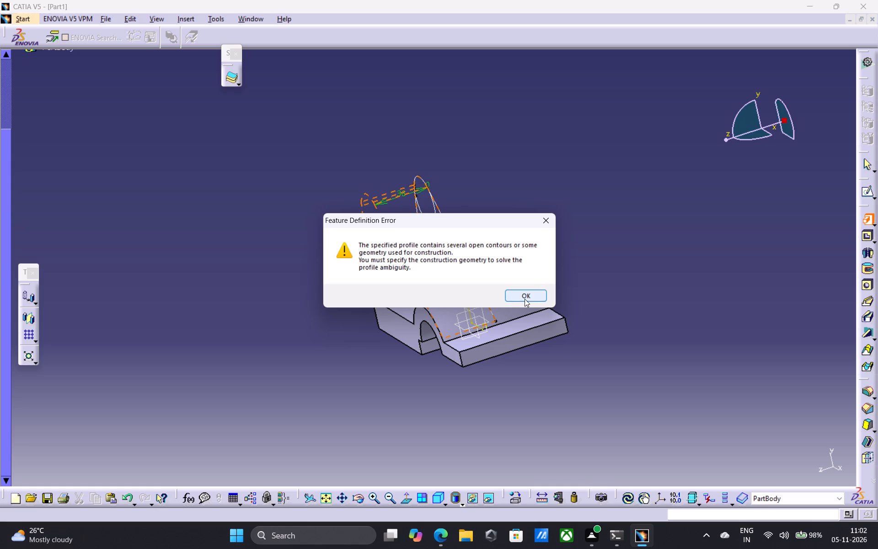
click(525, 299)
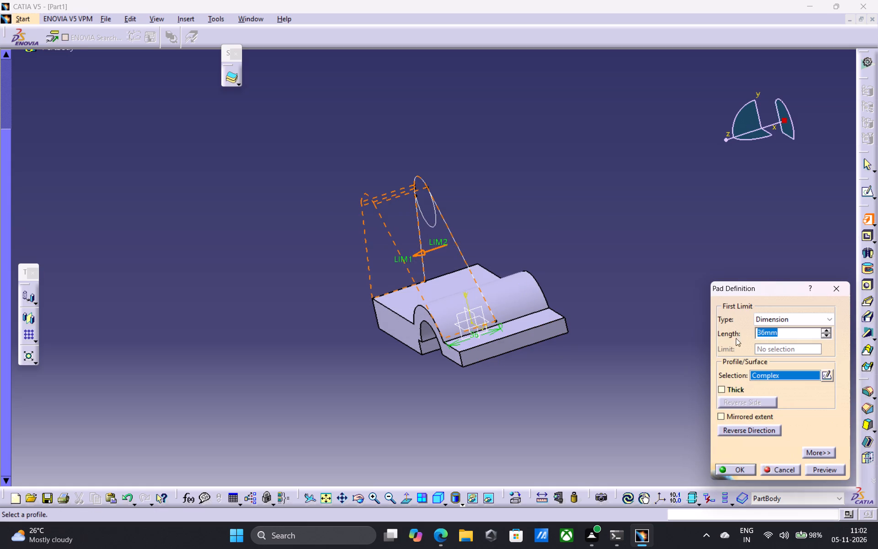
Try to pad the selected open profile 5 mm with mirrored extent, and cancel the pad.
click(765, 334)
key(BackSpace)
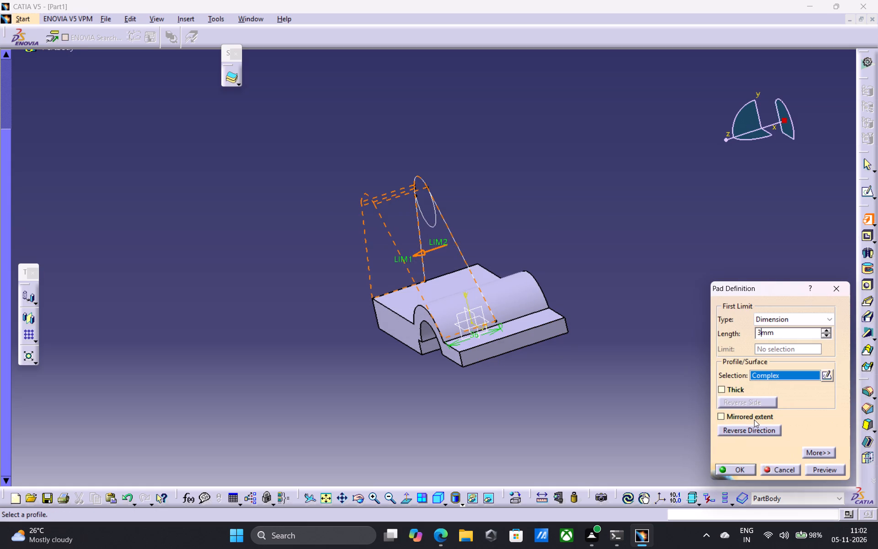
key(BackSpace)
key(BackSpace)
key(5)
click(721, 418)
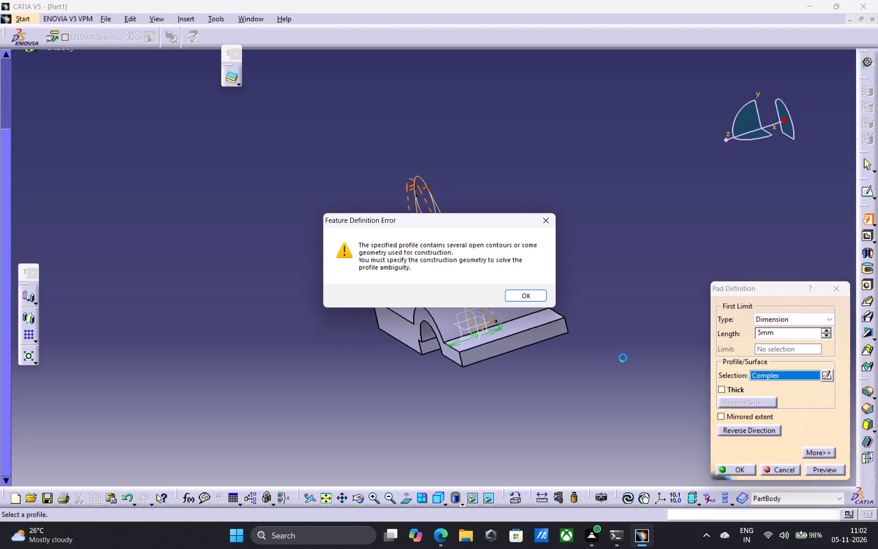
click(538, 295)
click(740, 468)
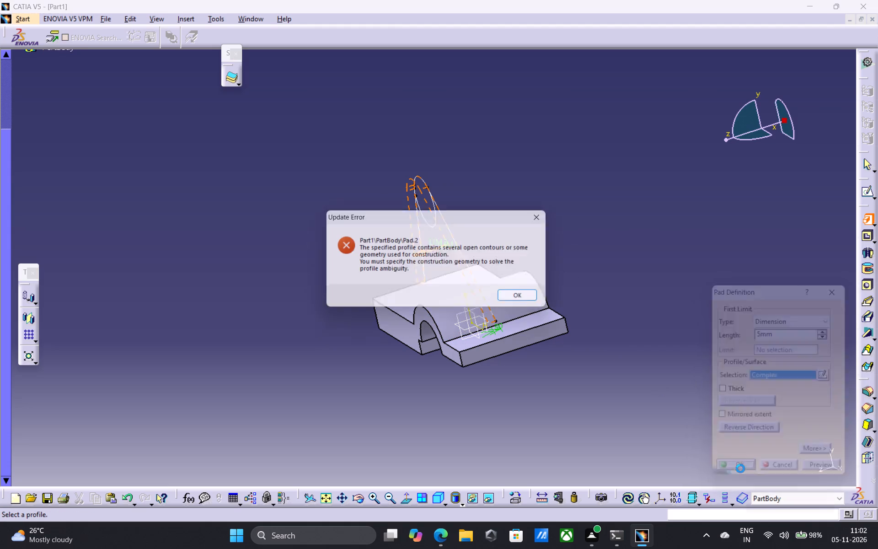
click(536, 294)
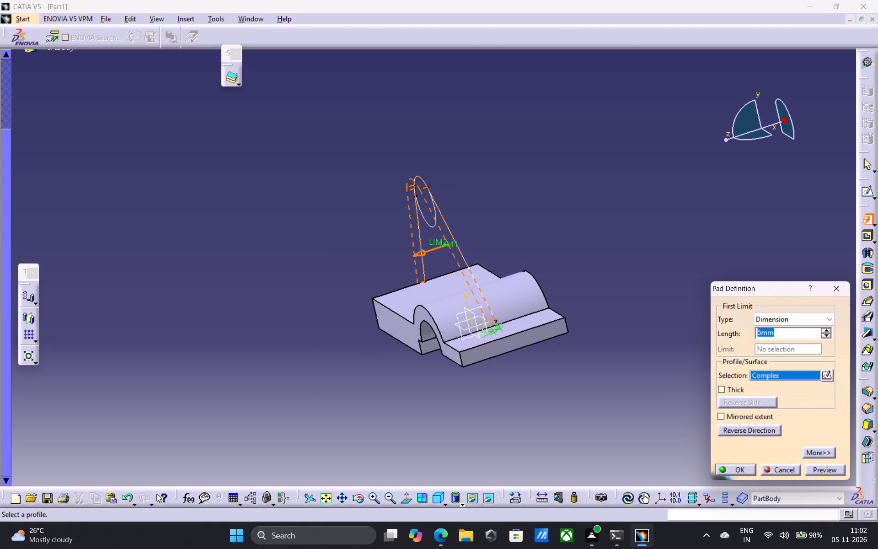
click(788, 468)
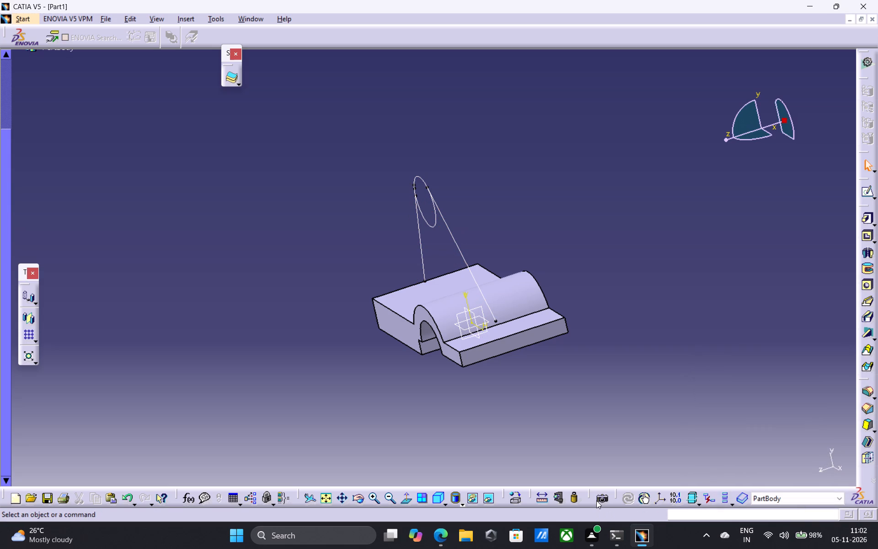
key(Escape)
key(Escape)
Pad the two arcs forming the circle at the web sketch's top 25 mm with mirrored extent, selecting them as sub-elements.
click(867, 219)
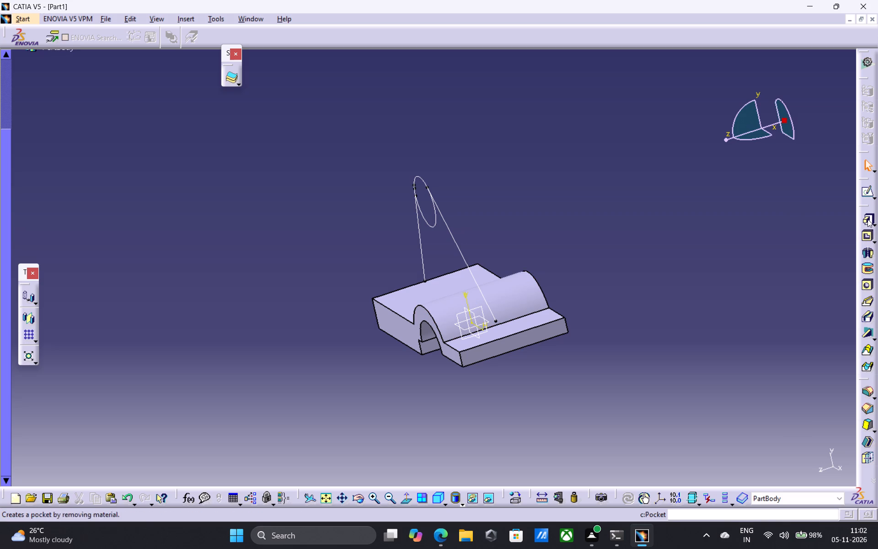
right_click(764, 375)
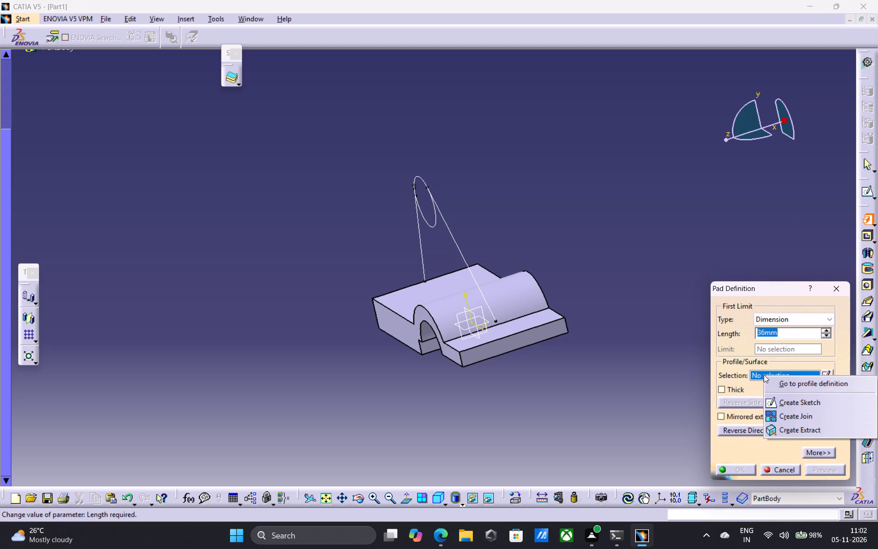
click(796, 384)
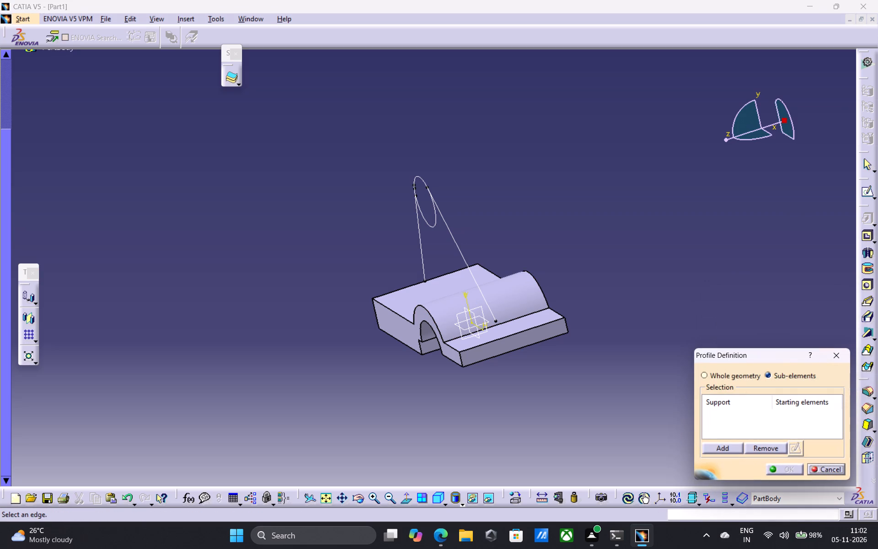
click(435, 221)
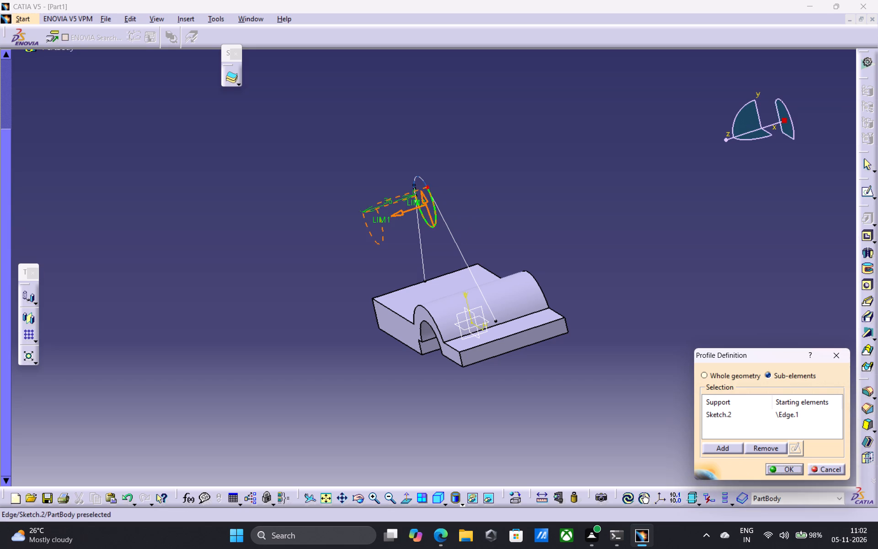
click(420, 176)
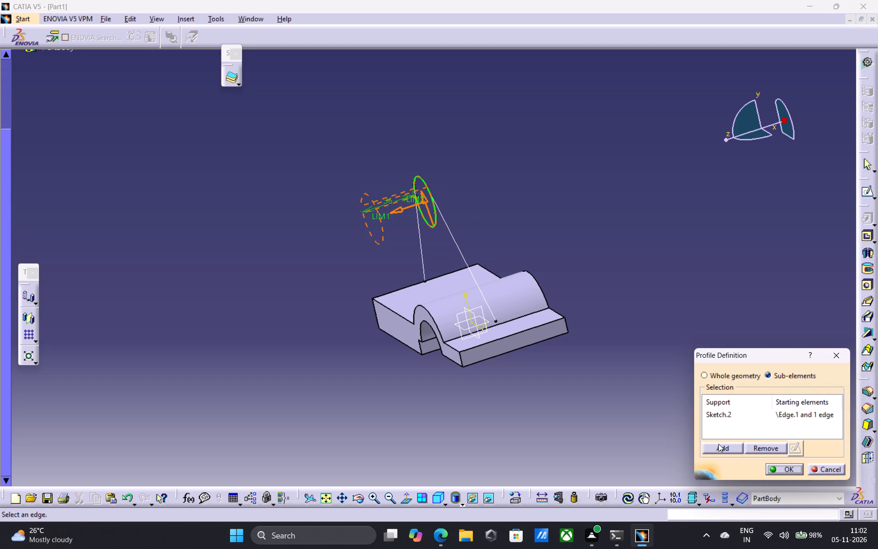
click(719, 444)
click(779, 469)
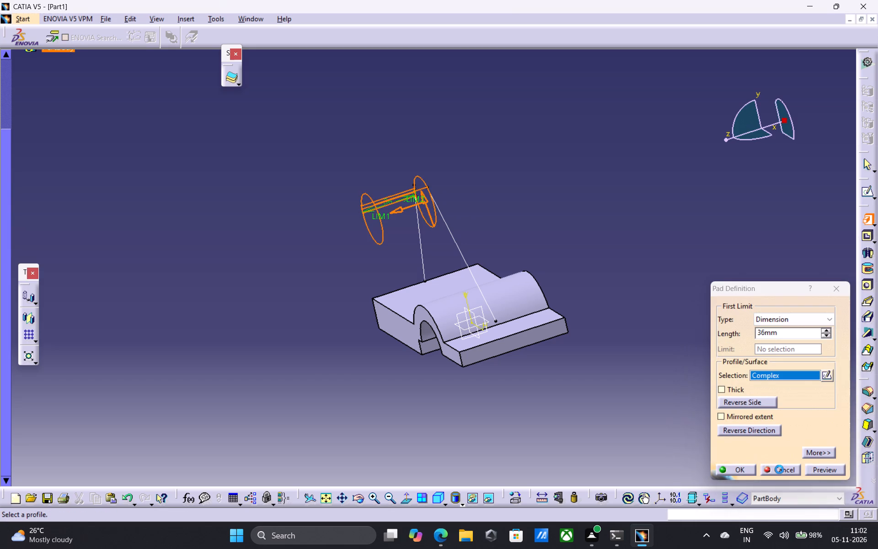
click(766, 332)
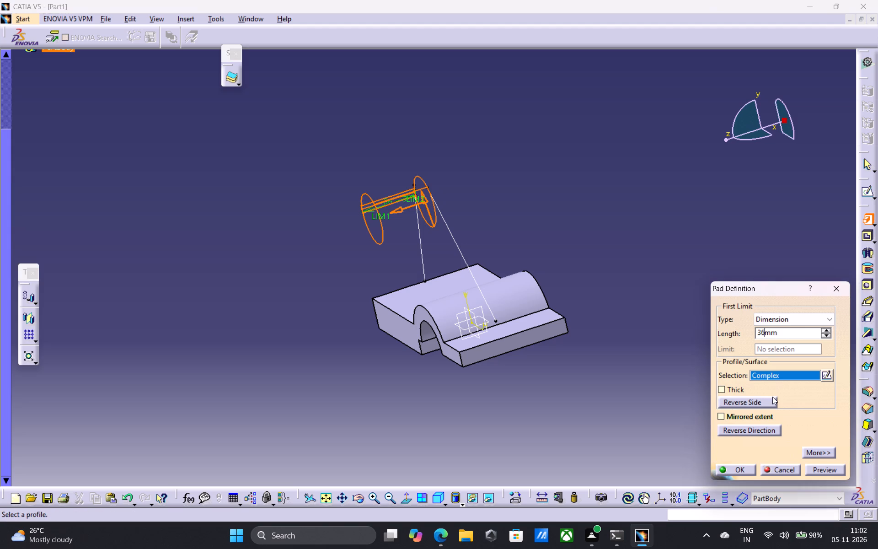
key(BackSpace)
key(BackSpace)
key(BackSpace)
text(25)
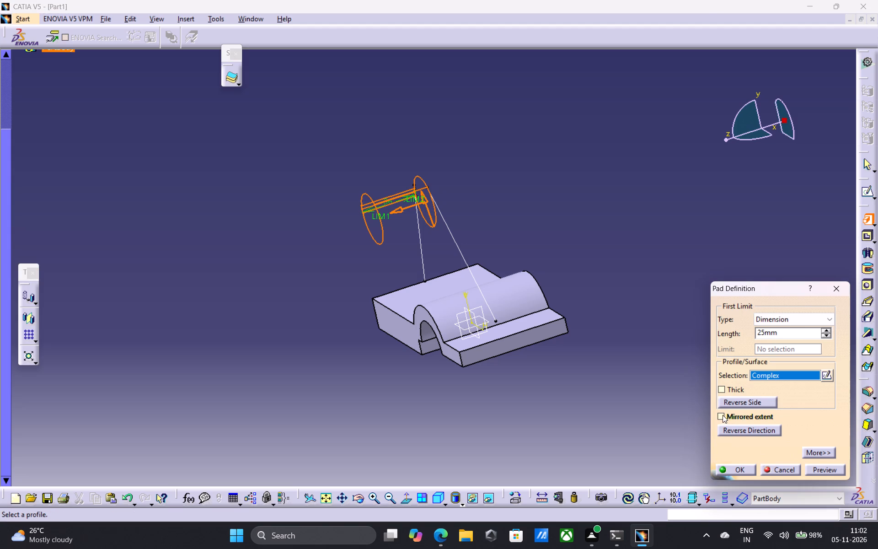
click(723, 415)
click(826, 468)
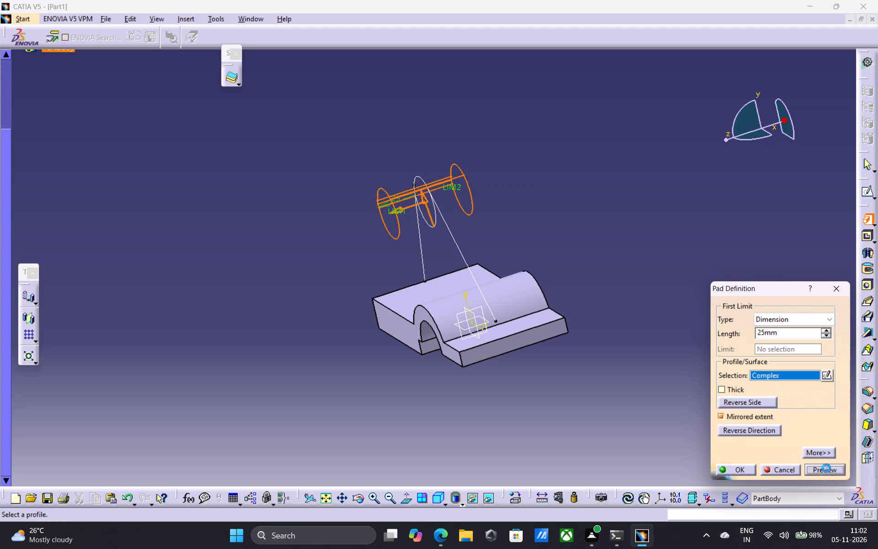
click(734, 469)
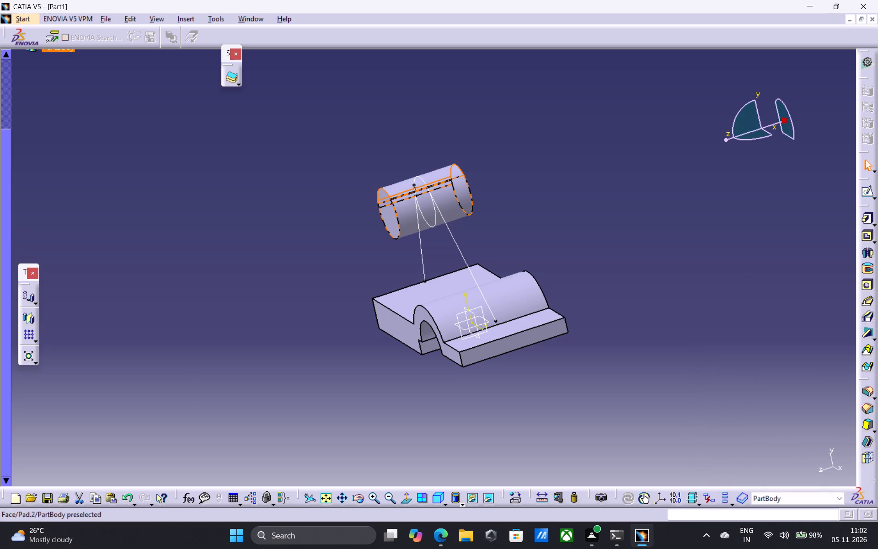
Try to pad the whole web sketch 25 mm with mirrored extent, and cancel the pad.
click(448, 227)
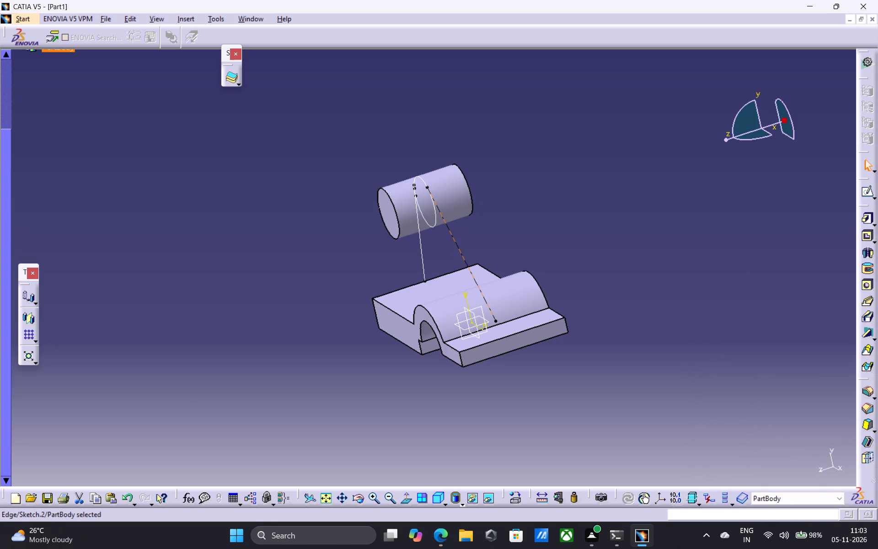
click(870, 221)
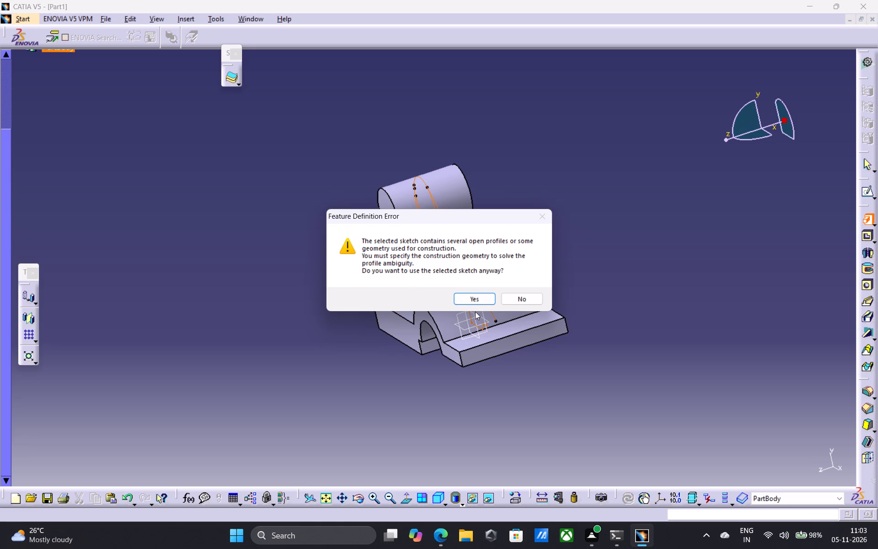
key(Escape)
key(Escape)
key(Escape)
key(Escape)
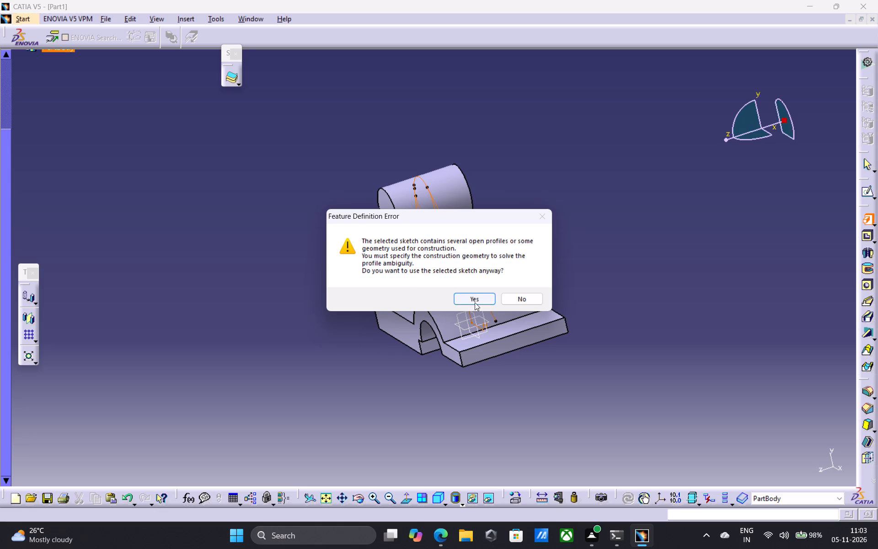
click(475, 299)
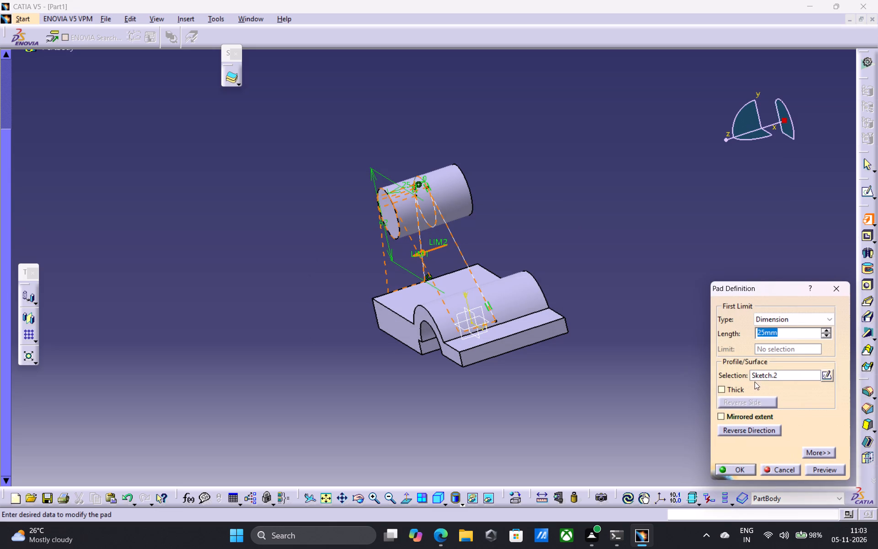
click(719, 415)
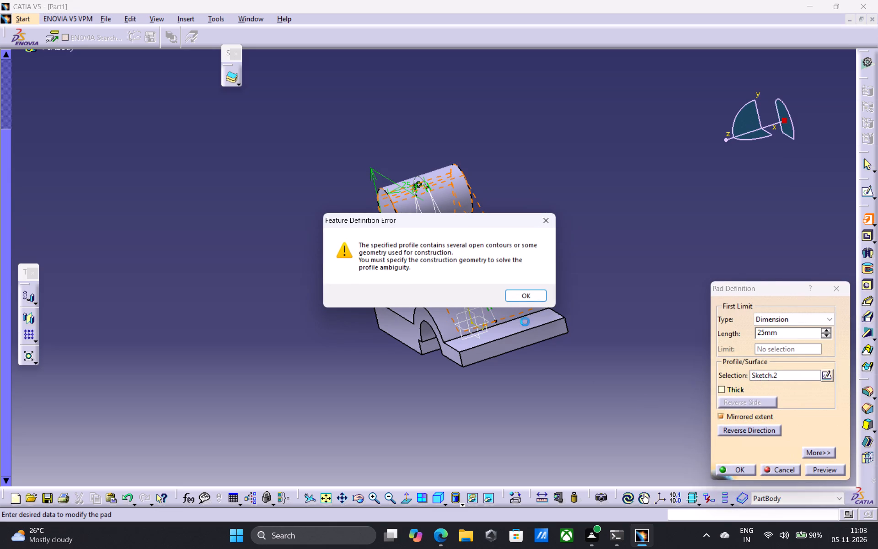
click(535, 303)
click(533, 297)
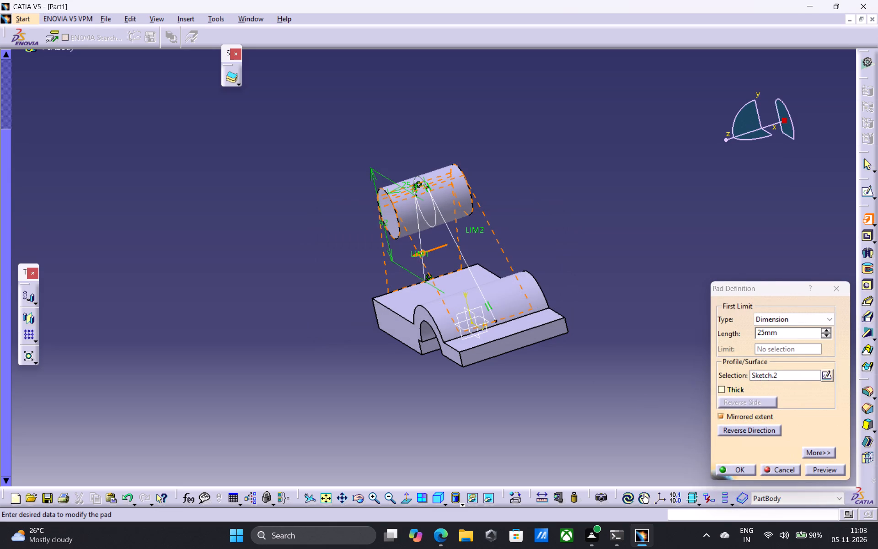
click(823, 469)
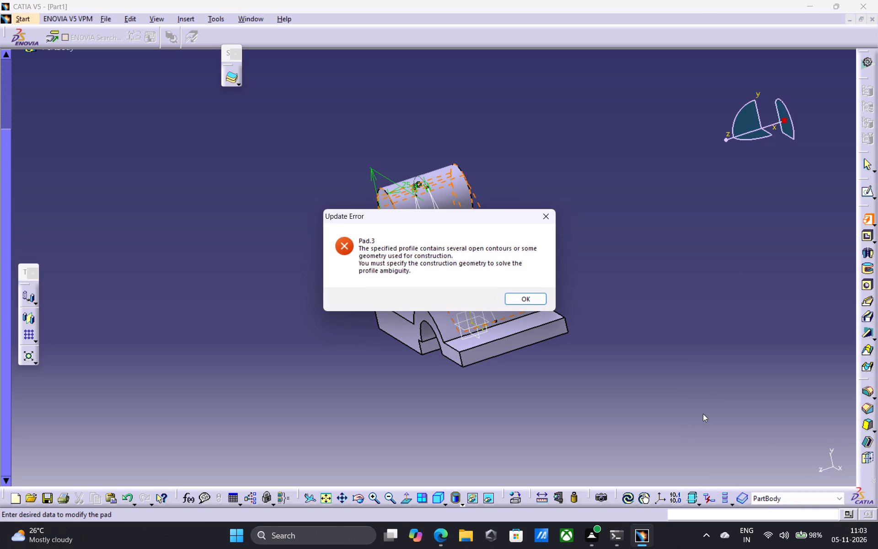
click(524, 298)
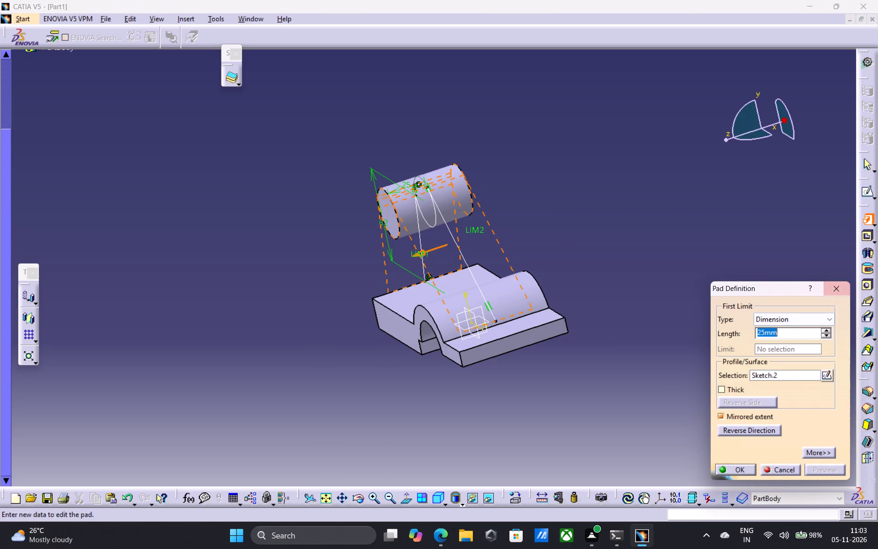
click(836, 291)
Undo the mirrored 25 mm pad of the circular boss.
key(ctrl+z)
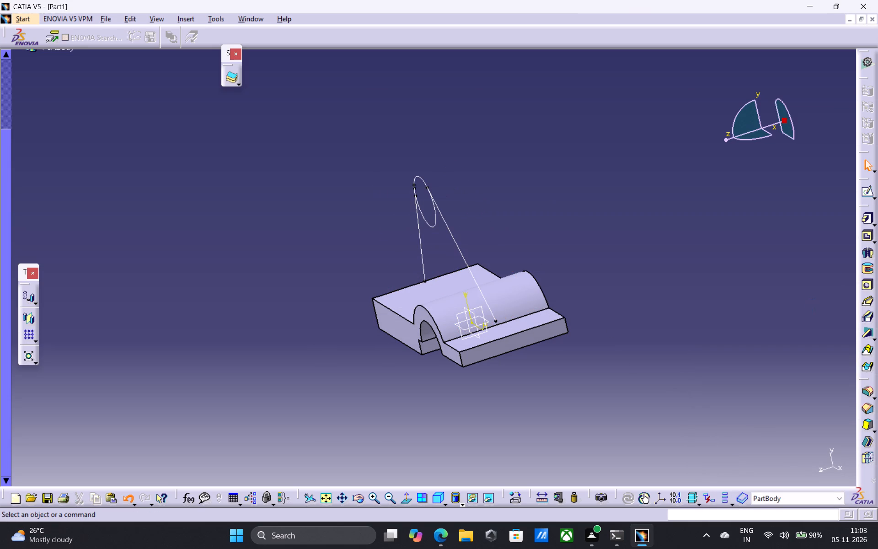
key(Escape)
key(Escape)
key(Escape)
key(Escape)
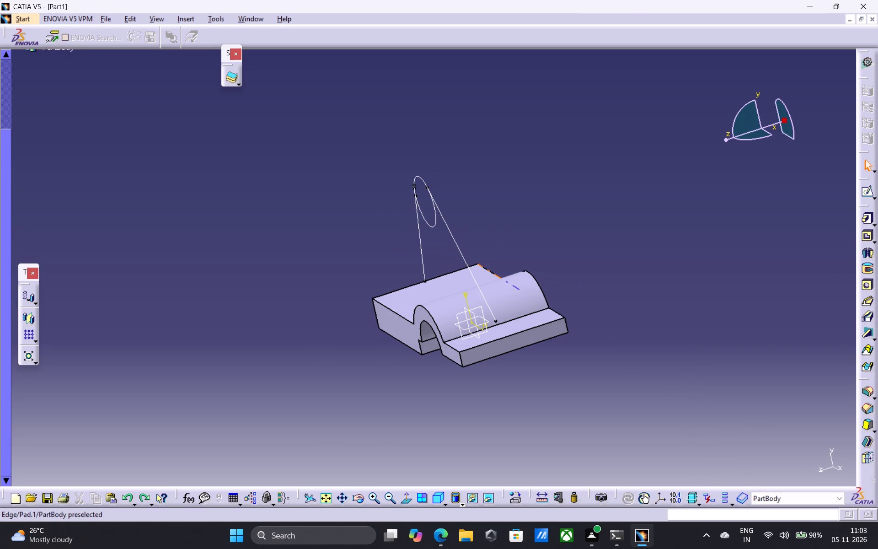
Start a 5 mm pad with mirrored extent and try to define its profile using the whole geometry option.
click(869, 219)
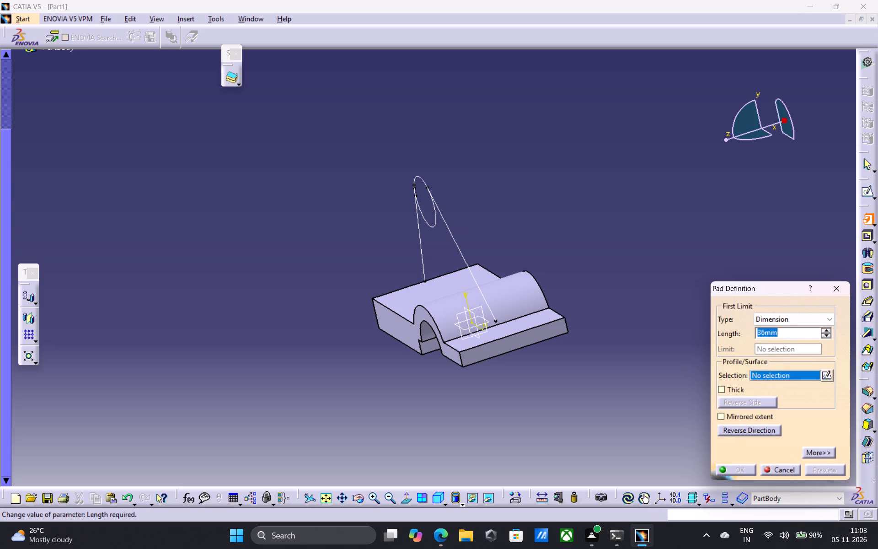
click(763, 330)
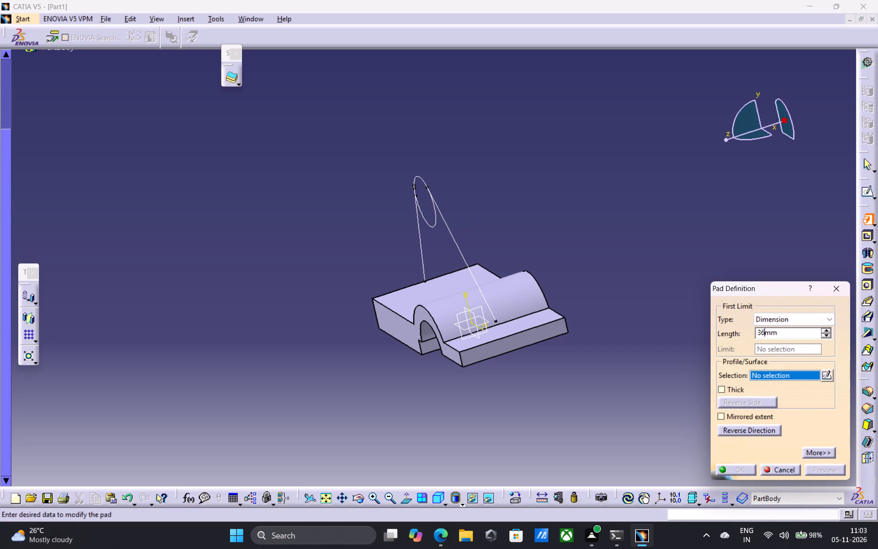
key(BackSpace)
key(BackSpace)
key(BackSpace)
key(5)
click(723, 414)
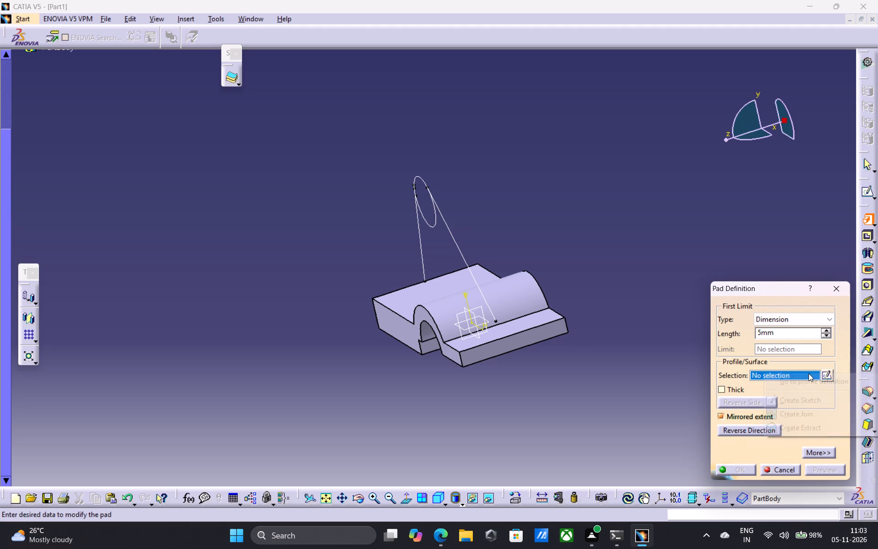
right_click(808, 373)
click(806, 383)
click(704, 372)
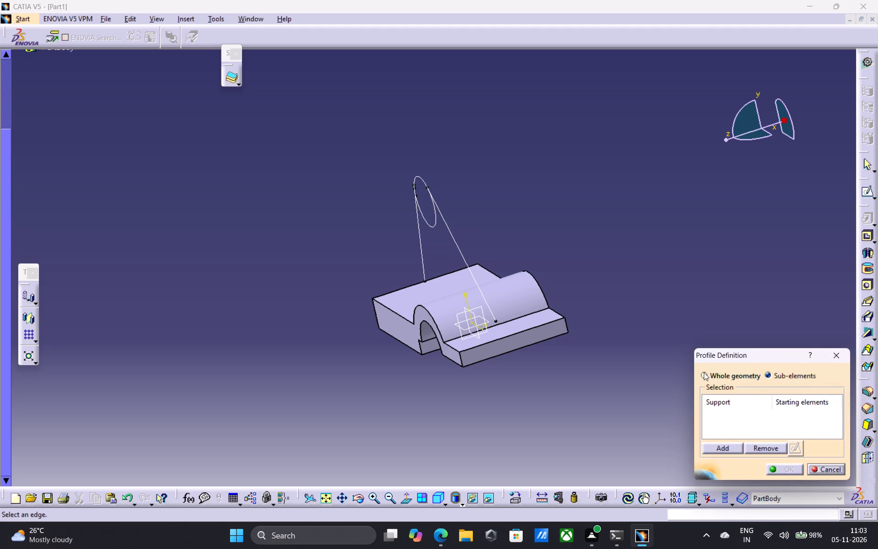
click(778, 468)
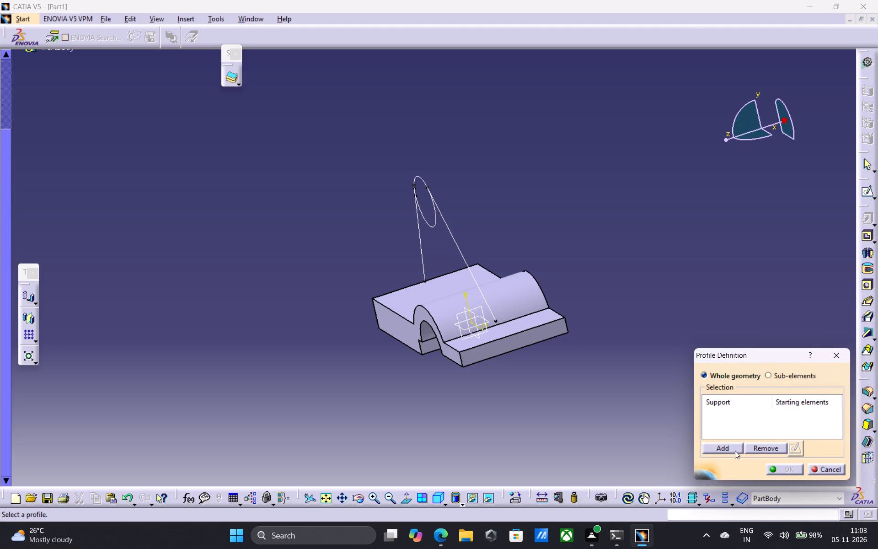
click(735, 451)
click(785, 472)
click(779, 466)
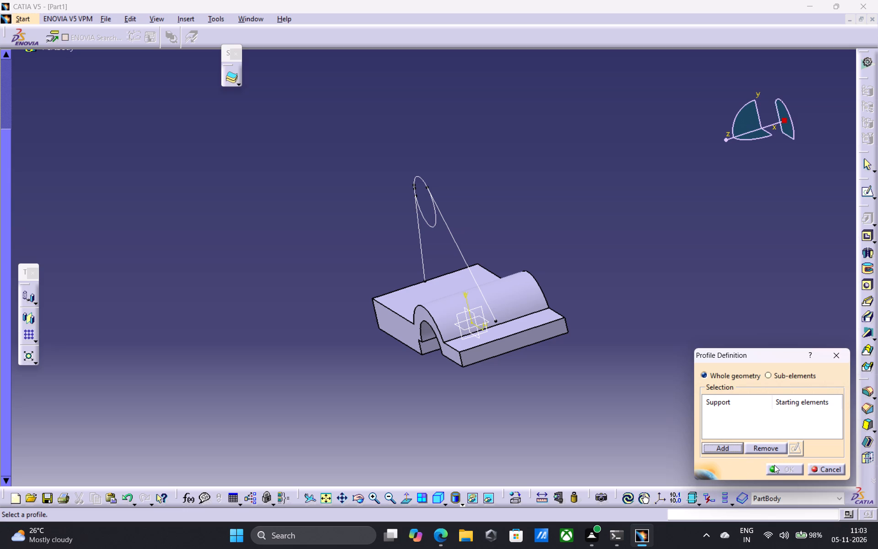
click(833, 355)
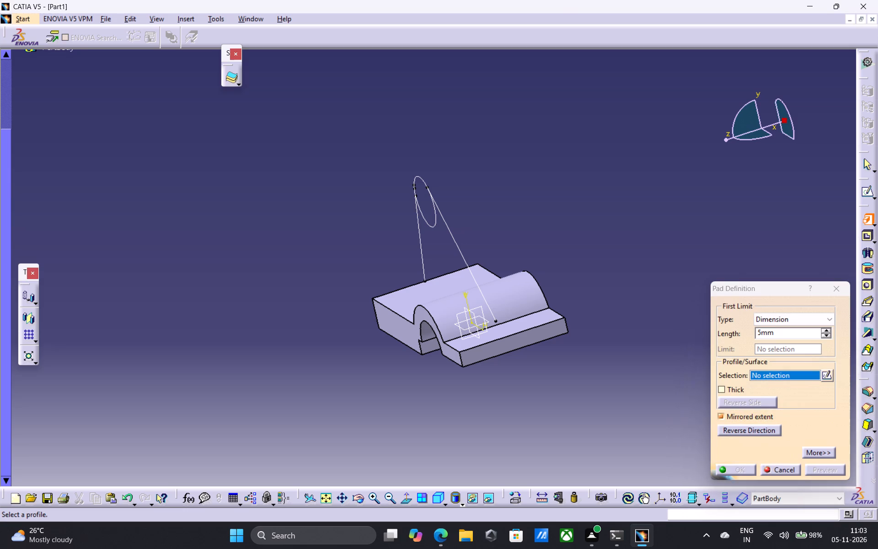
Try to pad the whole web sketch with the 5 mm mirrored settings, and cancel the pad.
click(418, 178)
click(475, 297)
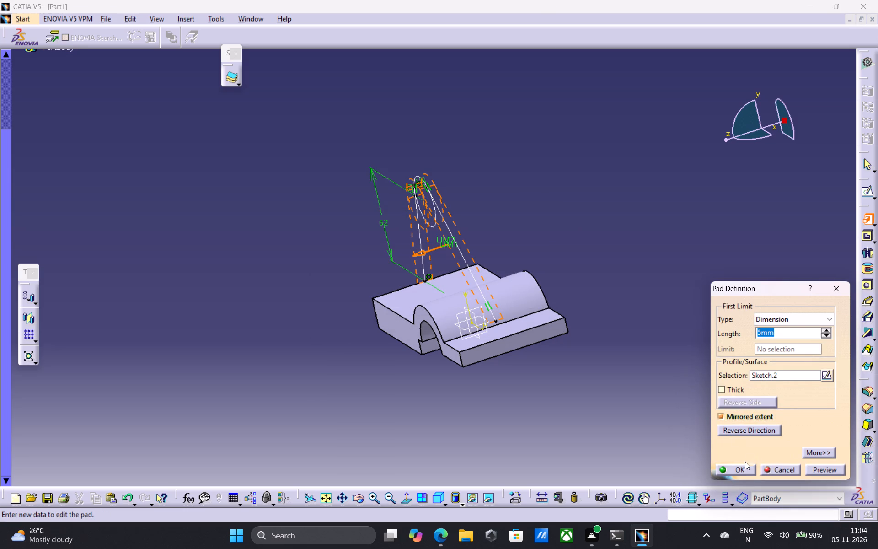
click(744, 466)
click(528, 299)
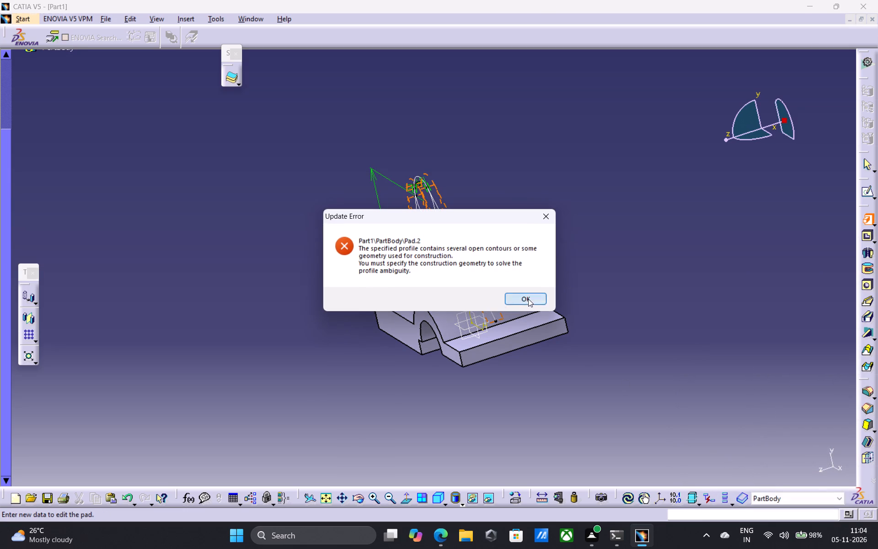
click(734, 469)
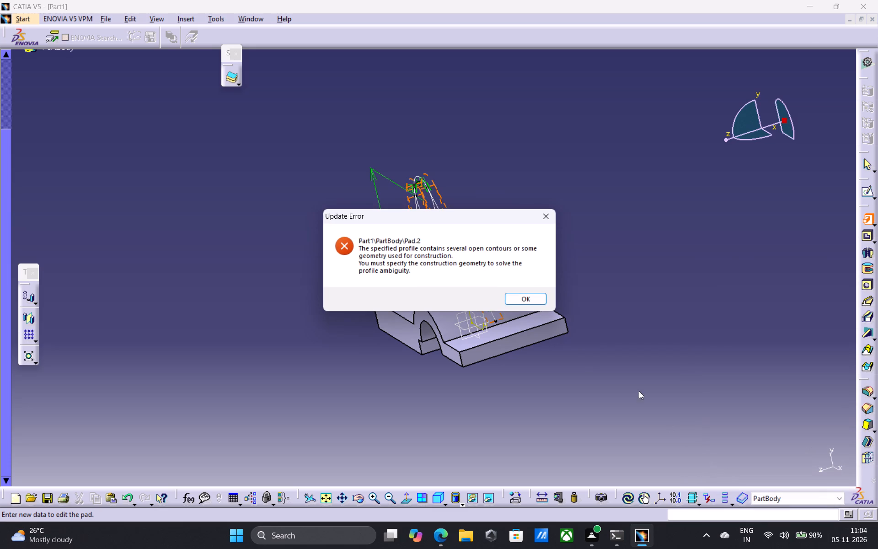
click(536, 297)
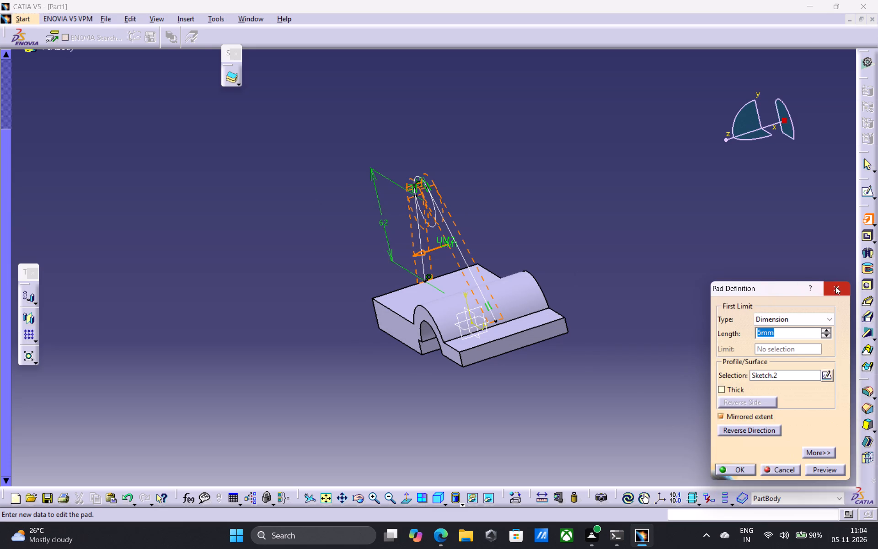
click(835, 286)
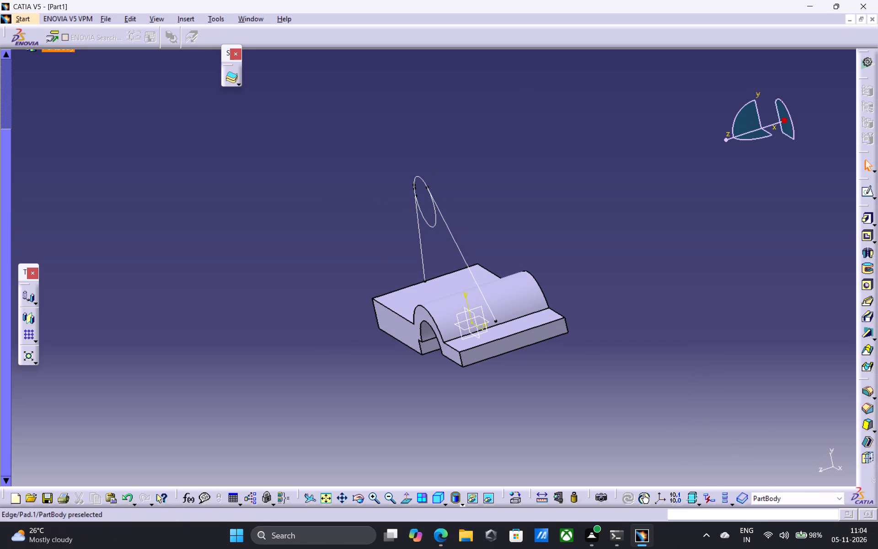
Undo the deletion of the vertical line in the web sketch.
key(ctrl+z)
Reopen the web sketch and delete the vertical tangent line and the dashed lower arc of the circle.
click(867, 194)
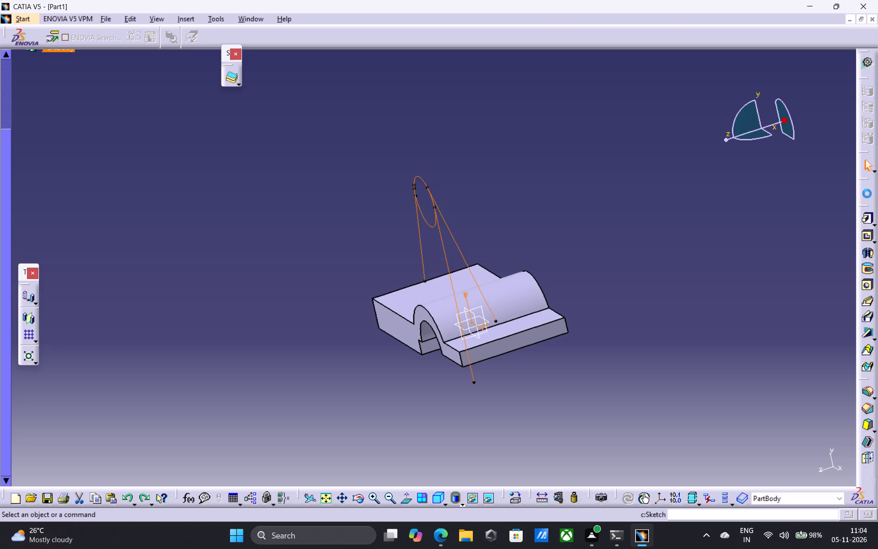
click(493, 248)
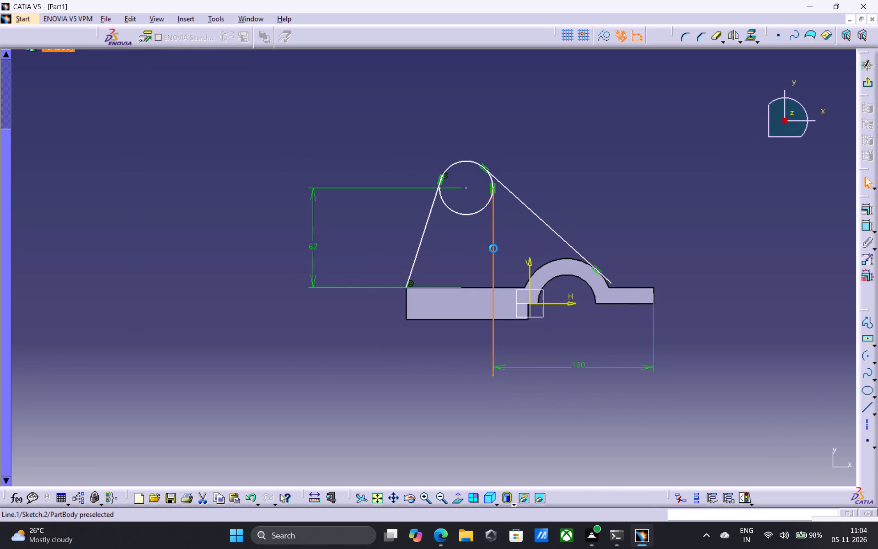
key(Delete)
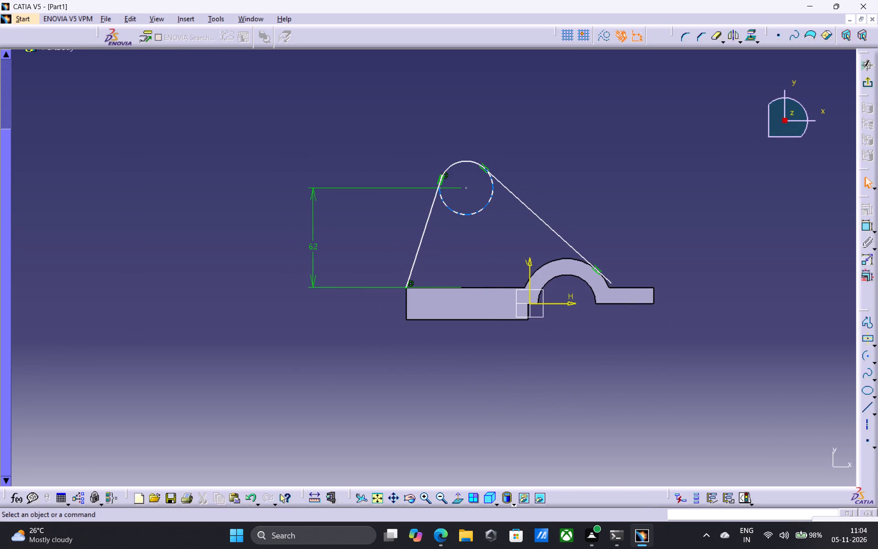
click(483, 210)
key(Delete)
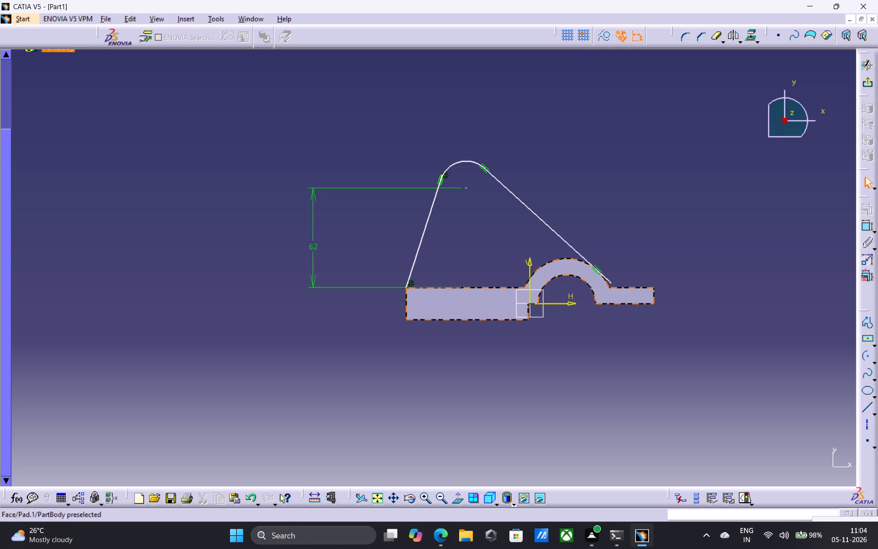
key(Escape)
key(Escape)
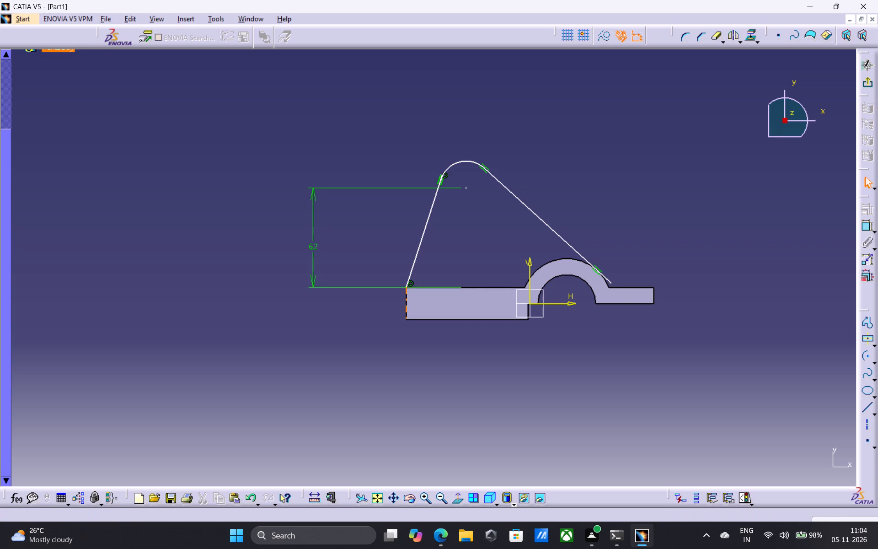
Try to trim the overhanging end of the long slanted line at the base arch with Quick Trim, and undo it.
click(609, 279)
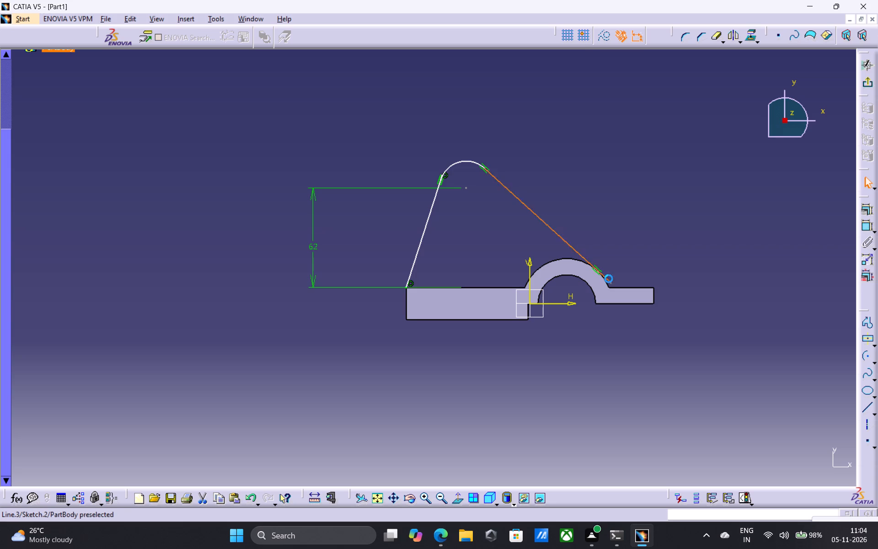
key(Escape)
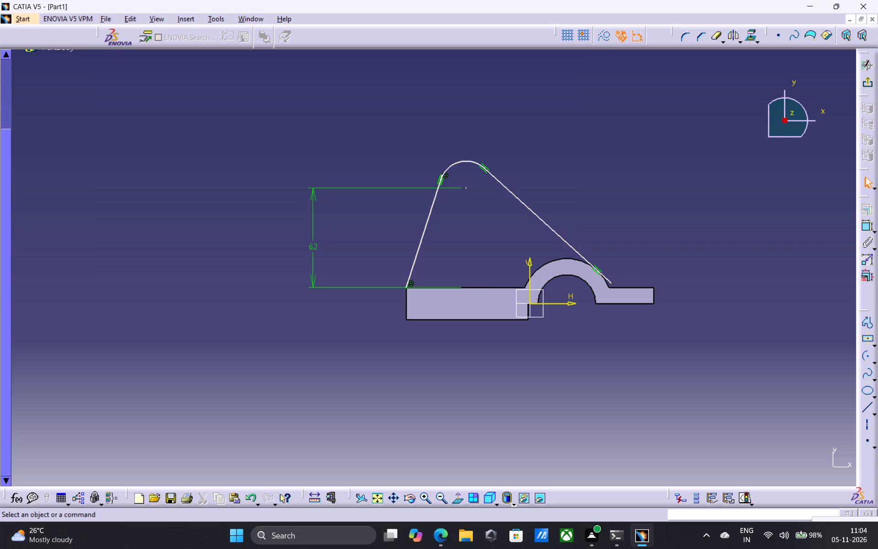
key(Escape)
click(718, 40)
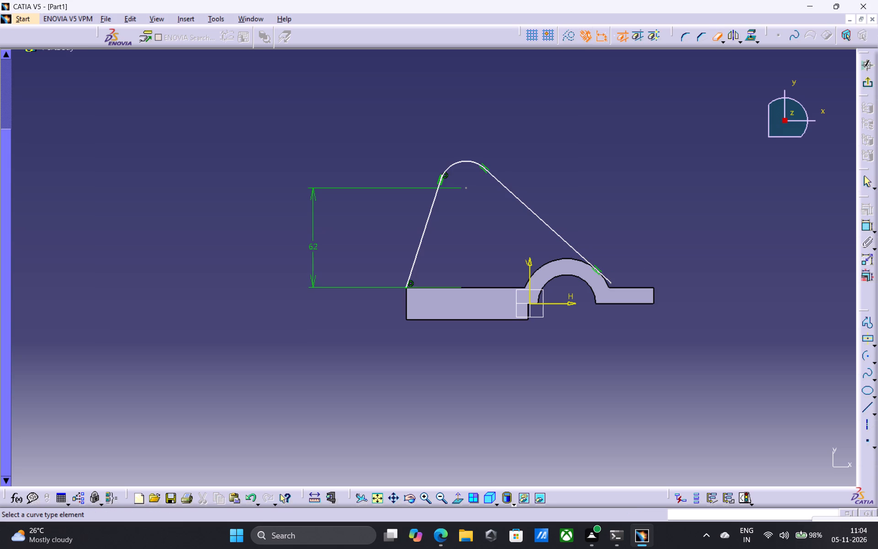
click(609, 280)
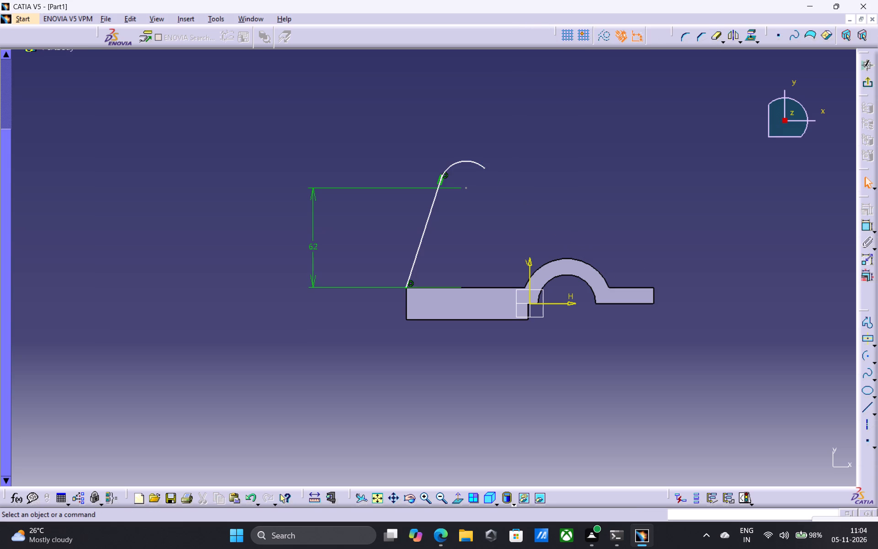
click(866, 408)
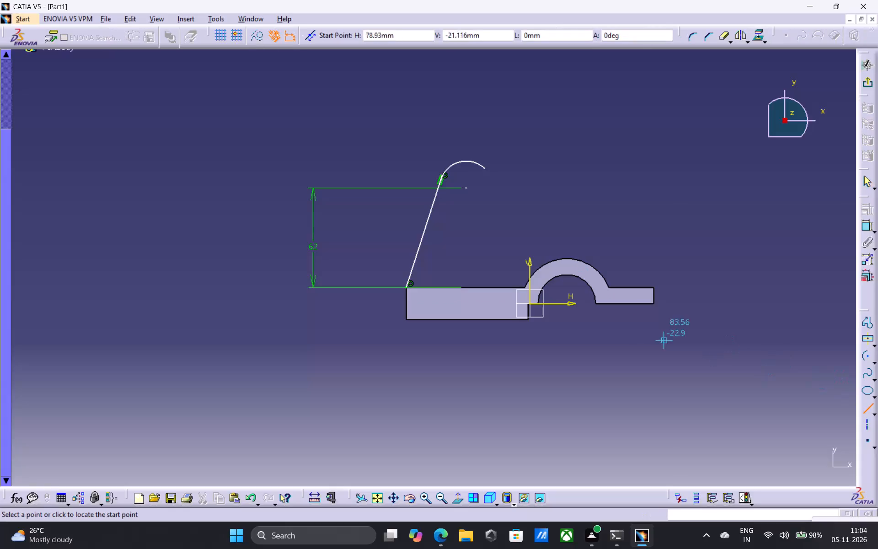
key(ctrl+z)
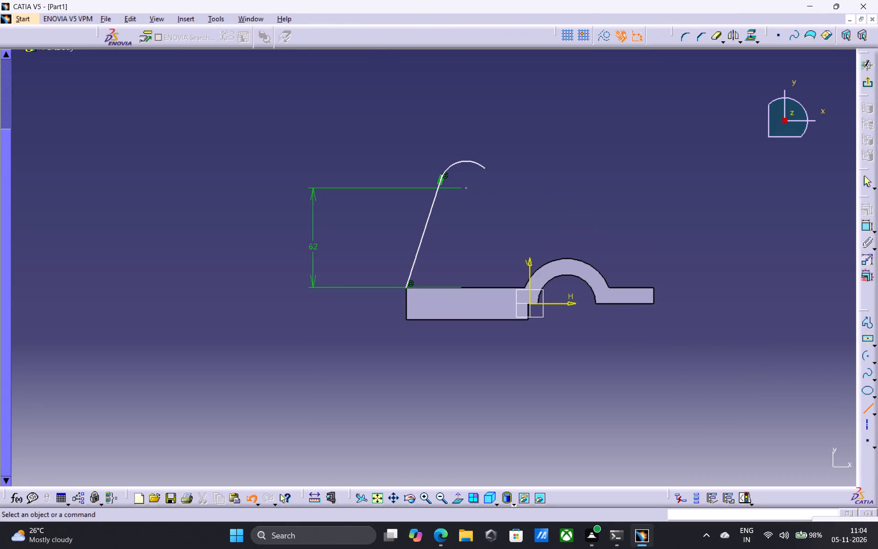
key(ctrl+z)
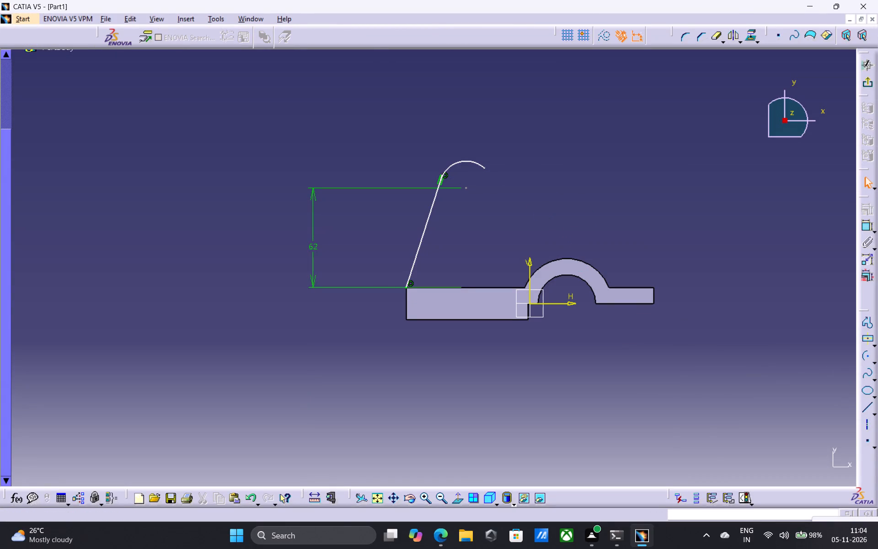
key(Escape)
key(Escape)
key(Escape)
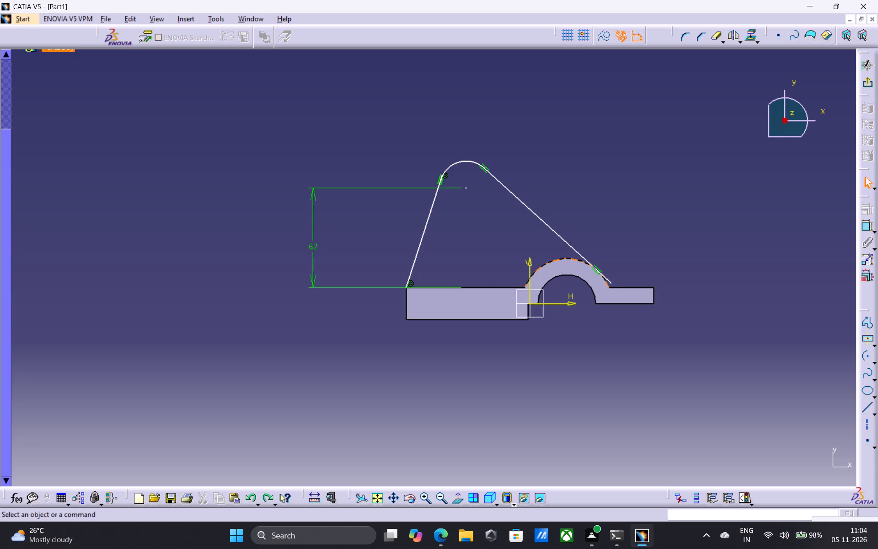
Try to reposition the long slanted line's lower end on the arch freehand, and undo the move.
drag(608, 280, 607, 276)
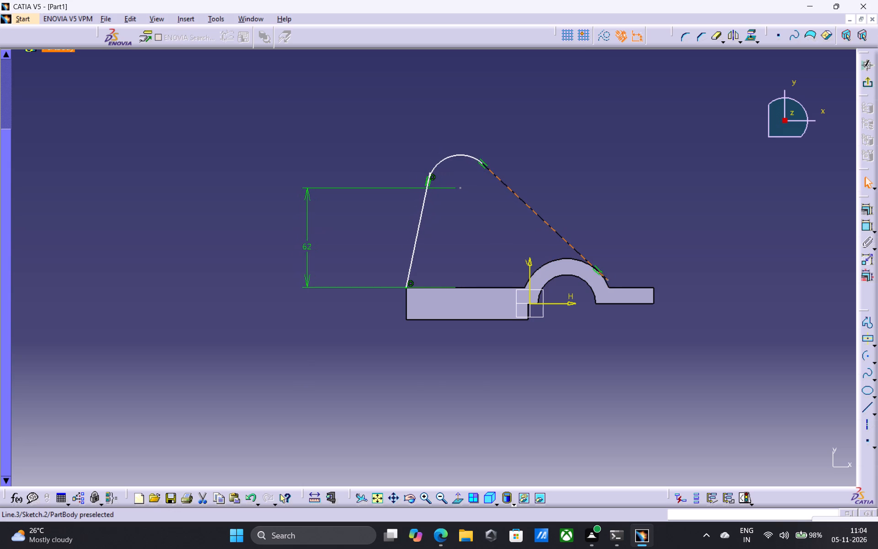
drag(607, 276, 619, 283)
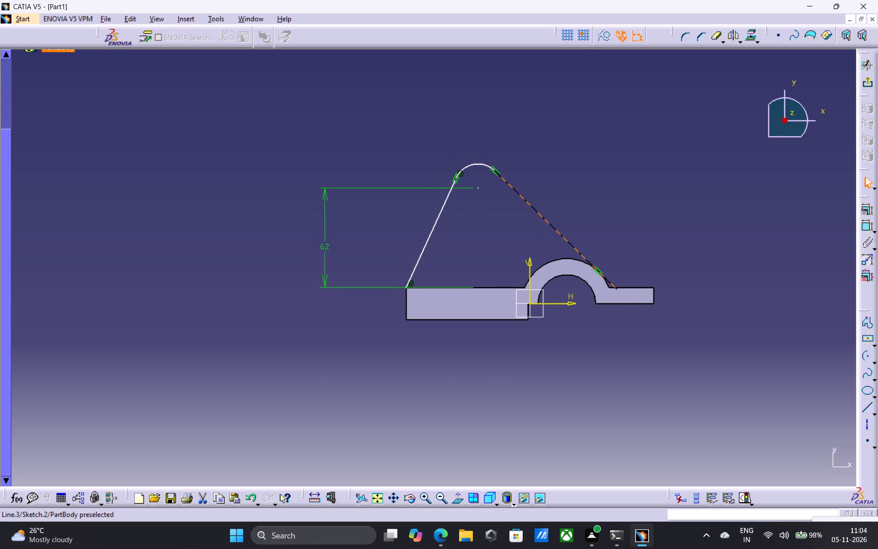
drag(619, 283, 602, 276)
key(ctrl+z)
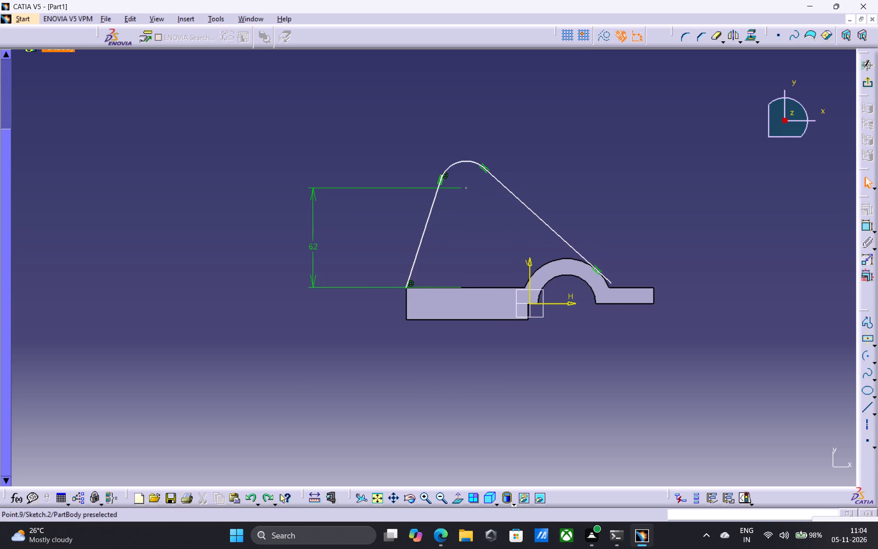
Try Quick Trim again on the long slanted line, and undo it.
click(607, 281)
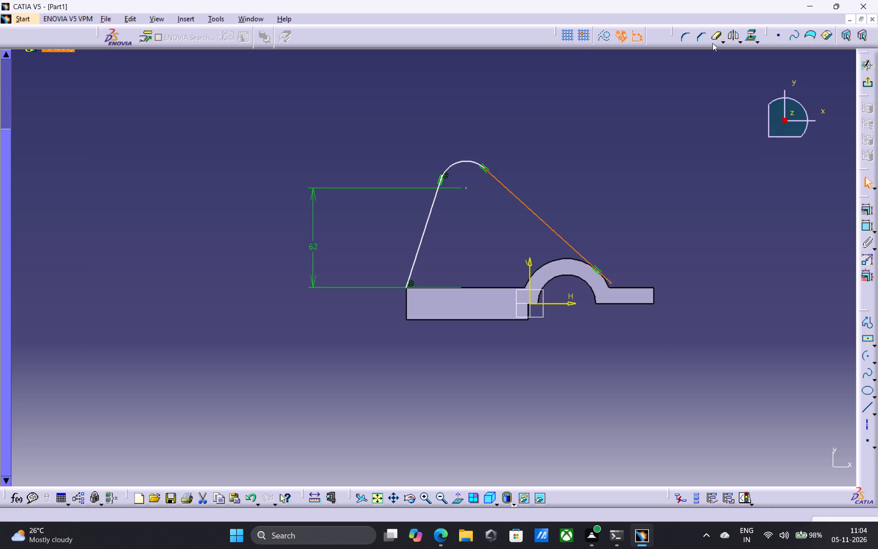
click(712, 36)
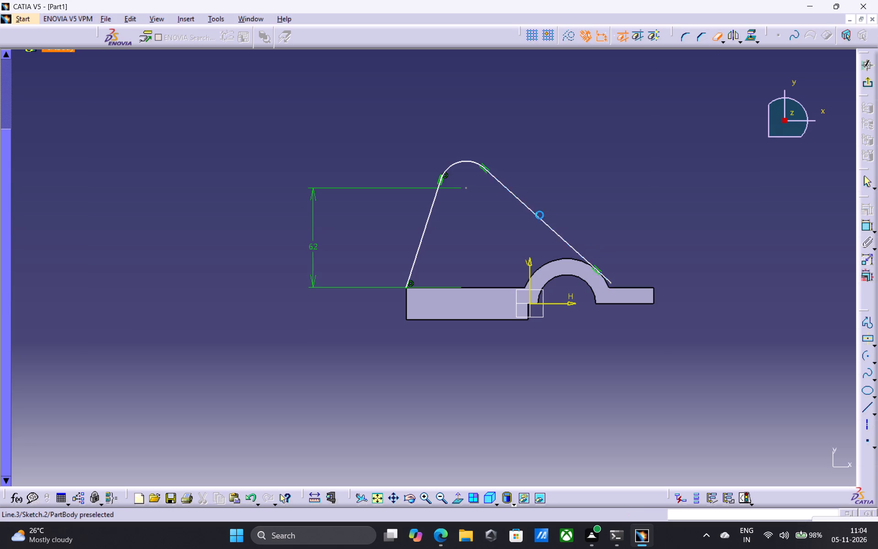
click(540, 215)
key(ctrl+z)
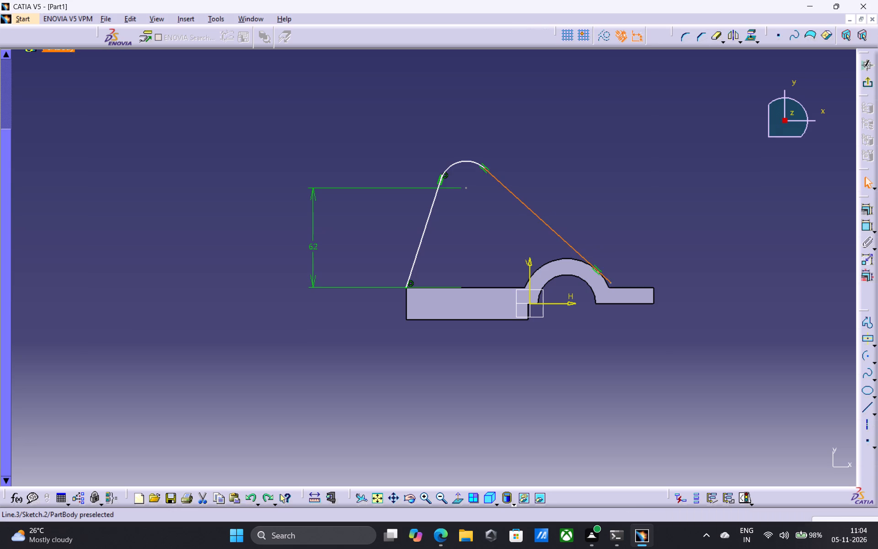
Replace the long slanted line with one about 94 mm long, tangent from the upper arc's end to the base arch's outer edge.
key(Delete)
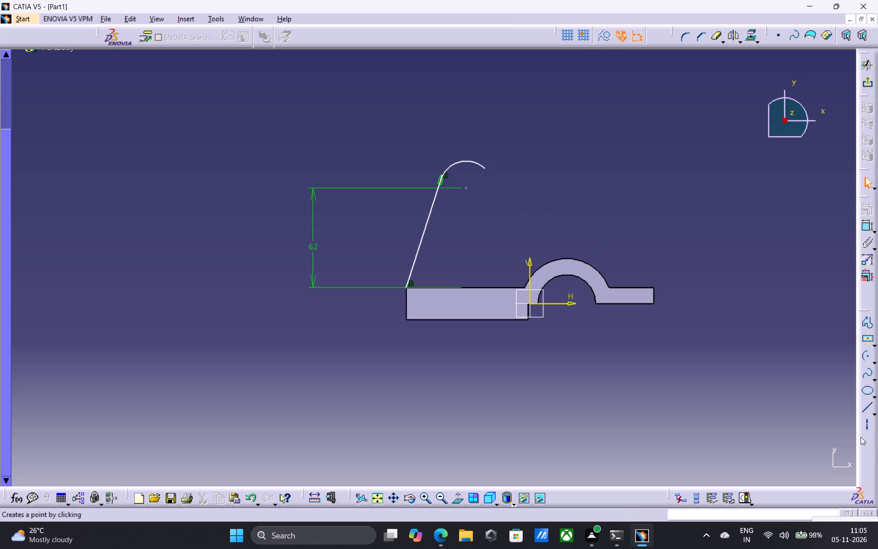
click(865, 409)
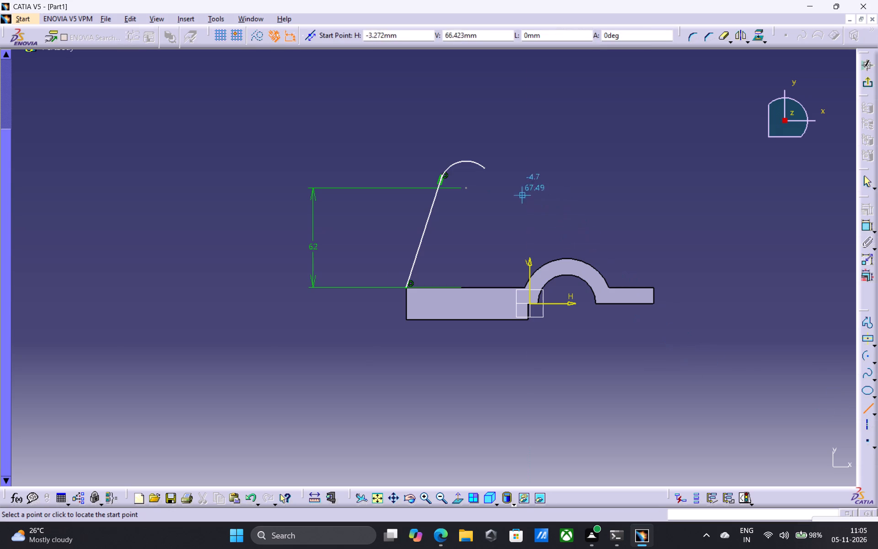
click(483, 168)
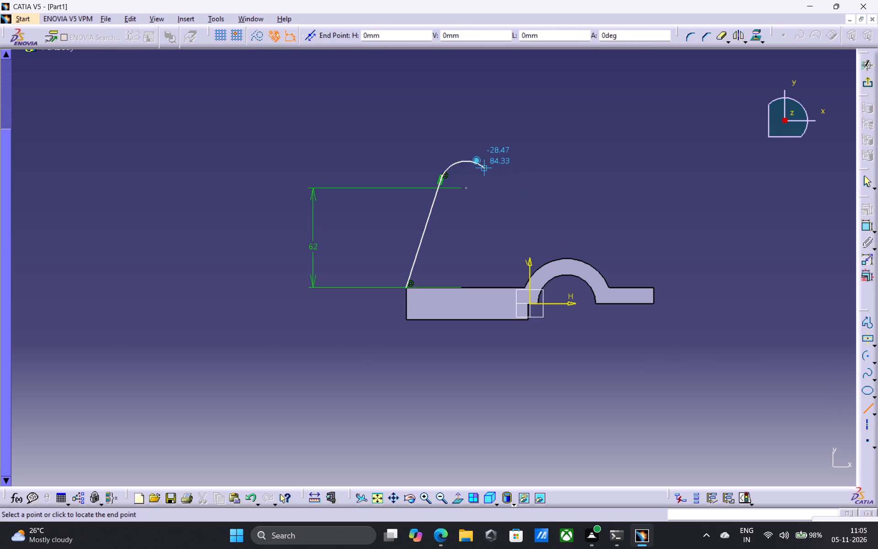
click(597, 269)
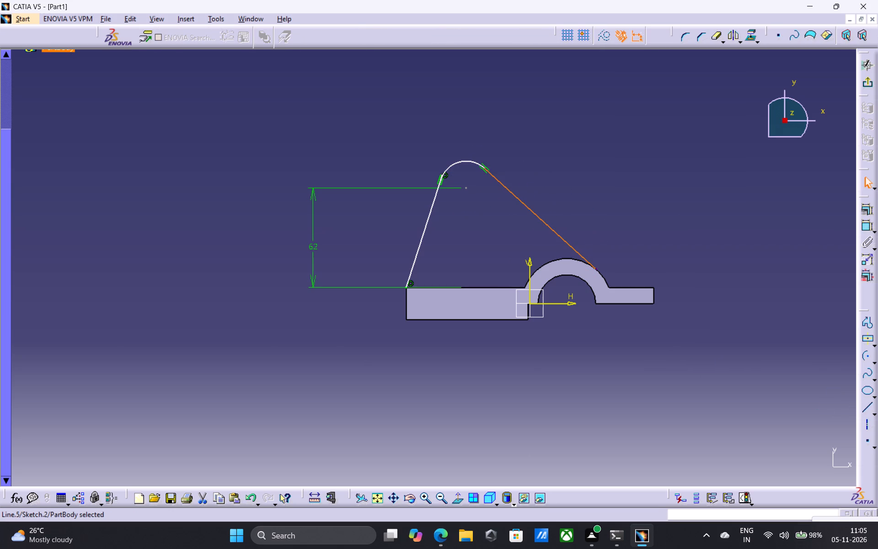
key(Escape)
key(Escape)
Add a tangency constraint between the new slanted line and the base arch's outer edge.
click(557, 258)
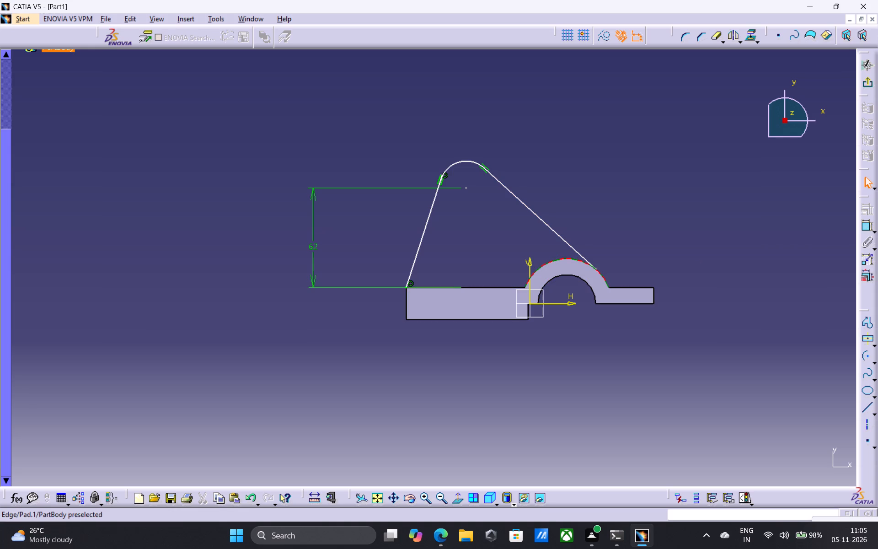
ctrl+click(575, 248)
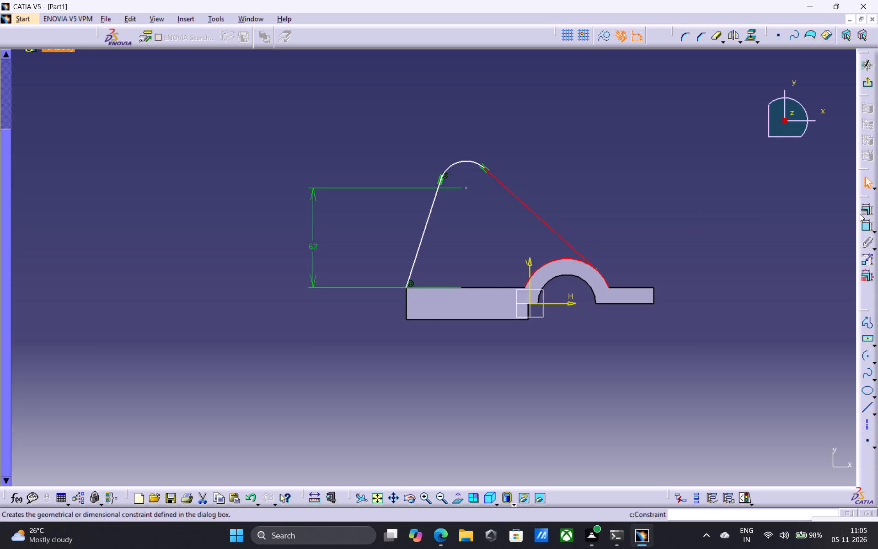
click(860, 214)
click(867, 212)
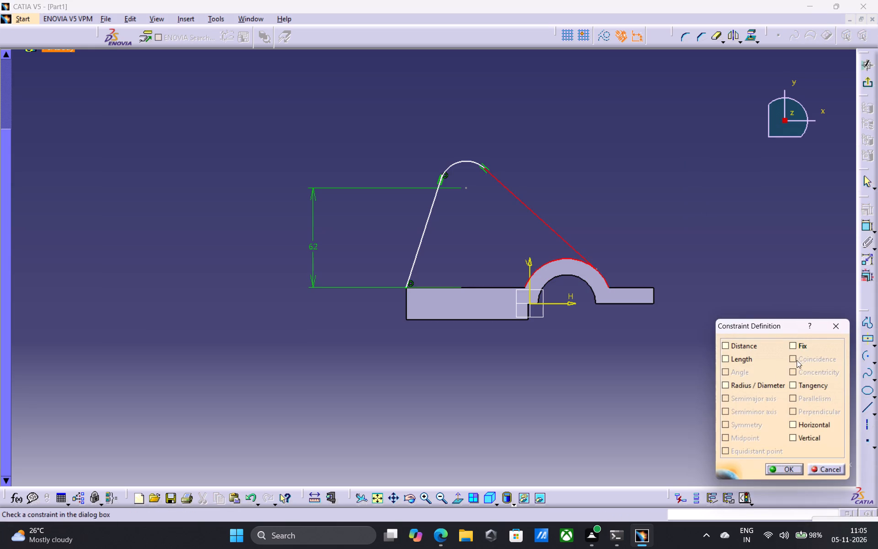
click(788, 383)
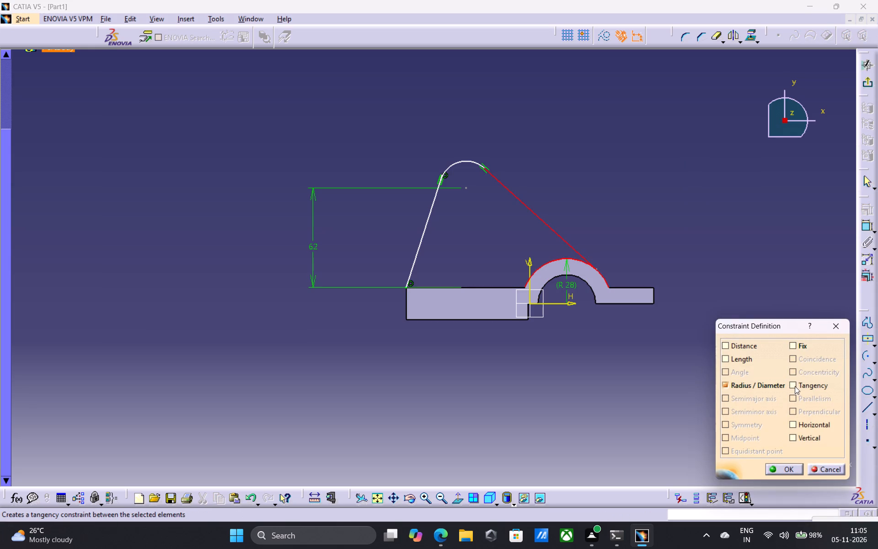
click(794, 386)
click(725, 385)
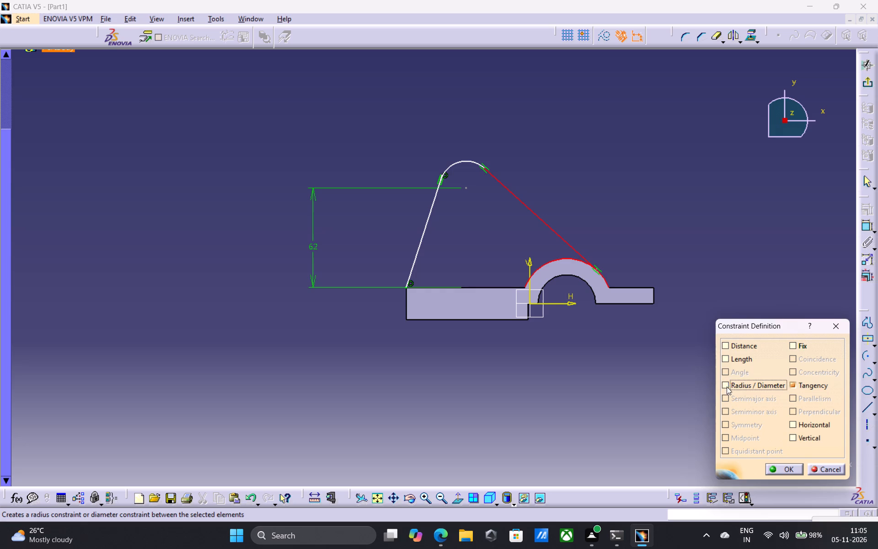
click(783, 468)
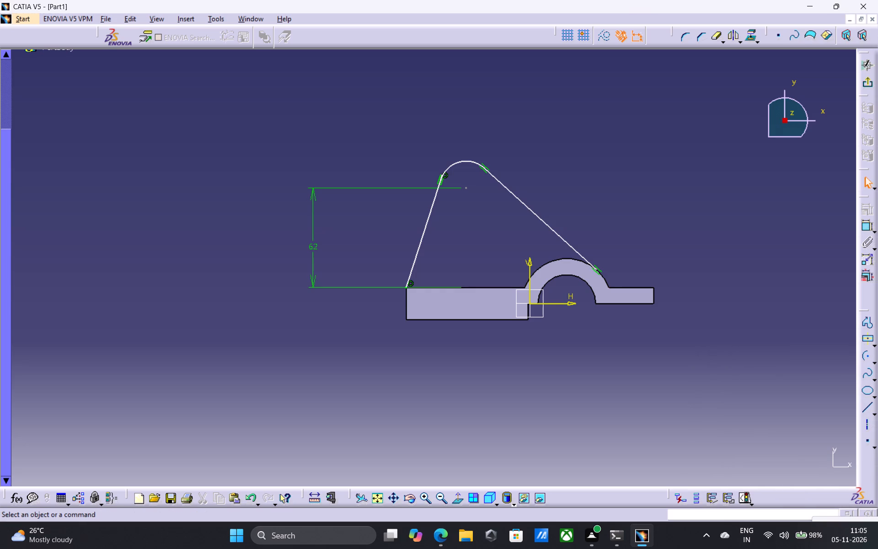
key(Escape)
key(Escape)
key(Escape)
key(Escape)
key(Escape)
key(Escape)
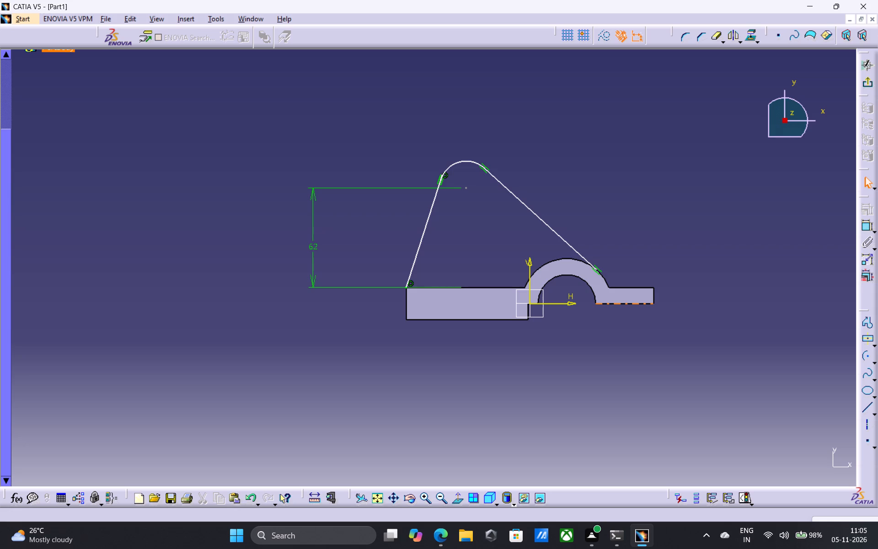
Draw a horizontal line along the base's top edge, from the short slanted line's lower end to the near foot of the arch.
click(867, 407)
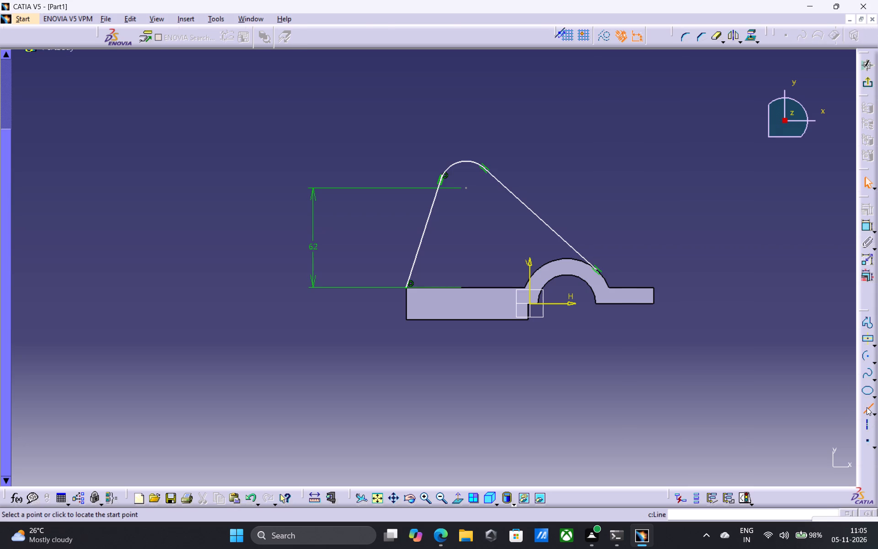
drag(404, 288, 406, 288)
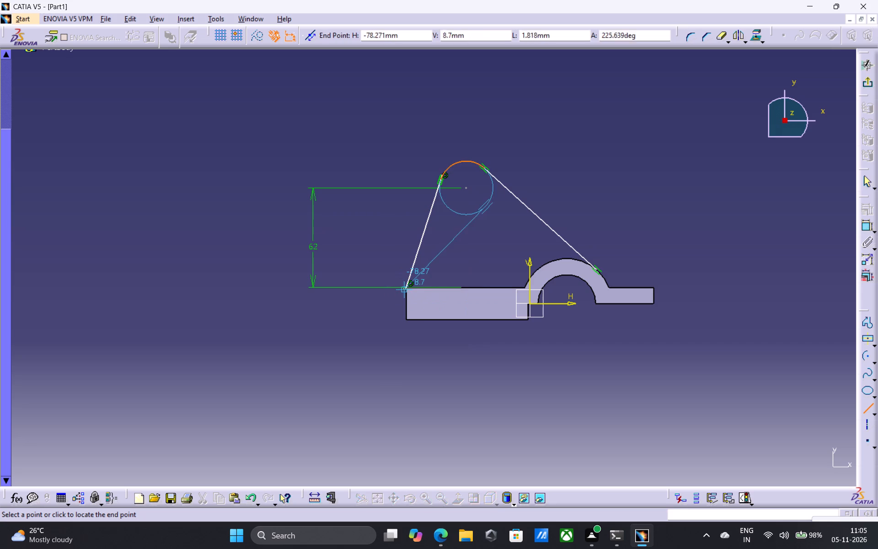
drag(406, 288, 410, 288)
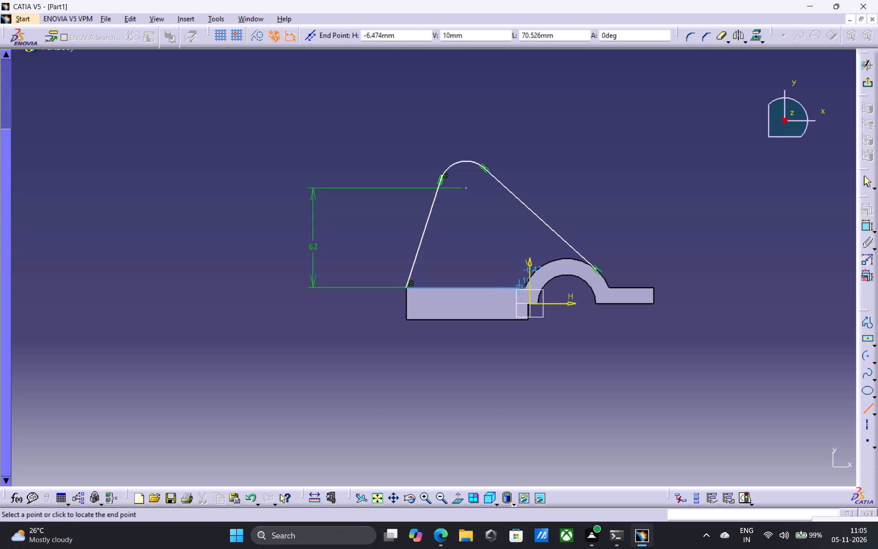
click(523, 288)
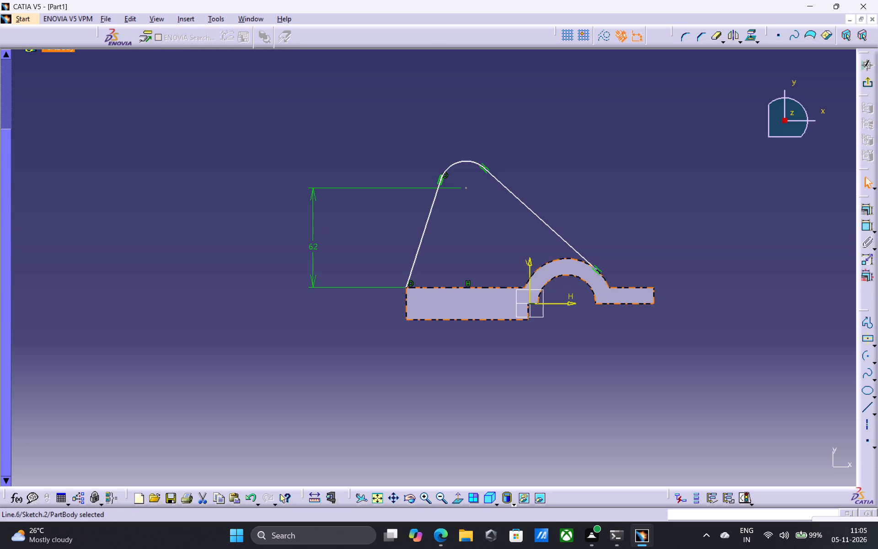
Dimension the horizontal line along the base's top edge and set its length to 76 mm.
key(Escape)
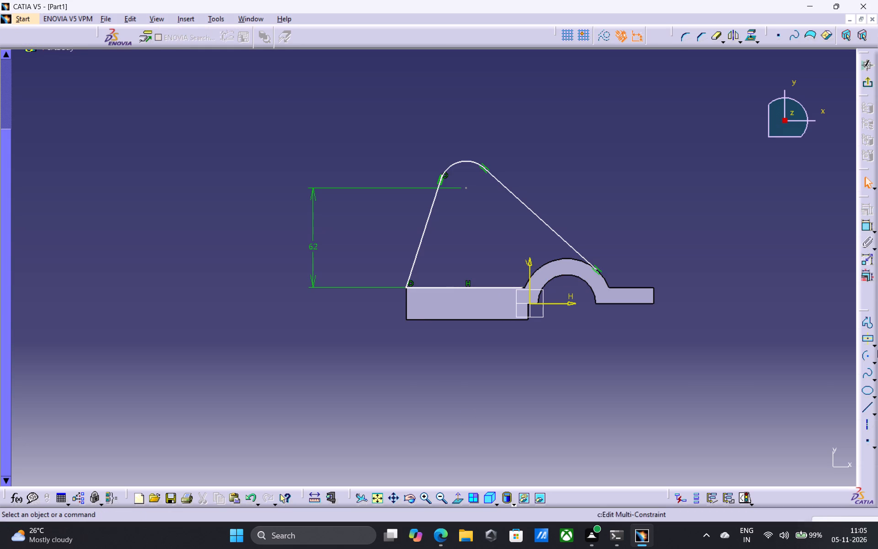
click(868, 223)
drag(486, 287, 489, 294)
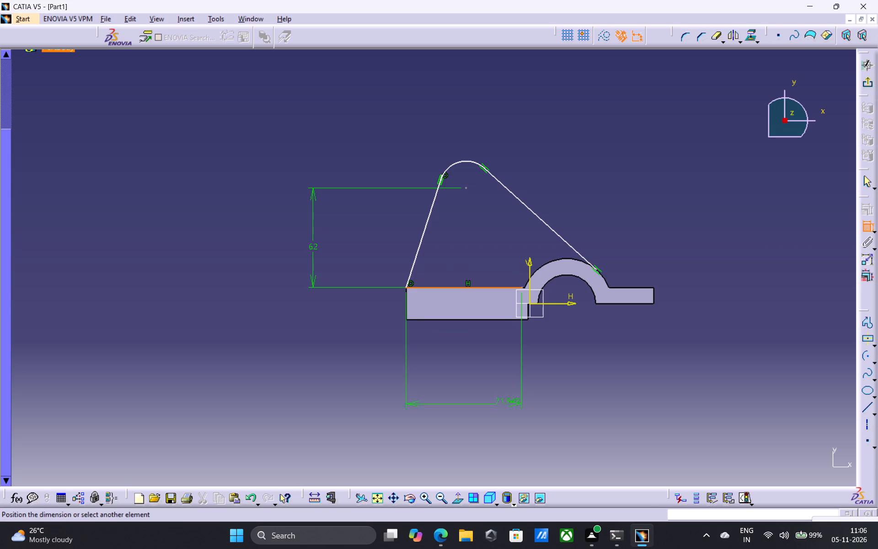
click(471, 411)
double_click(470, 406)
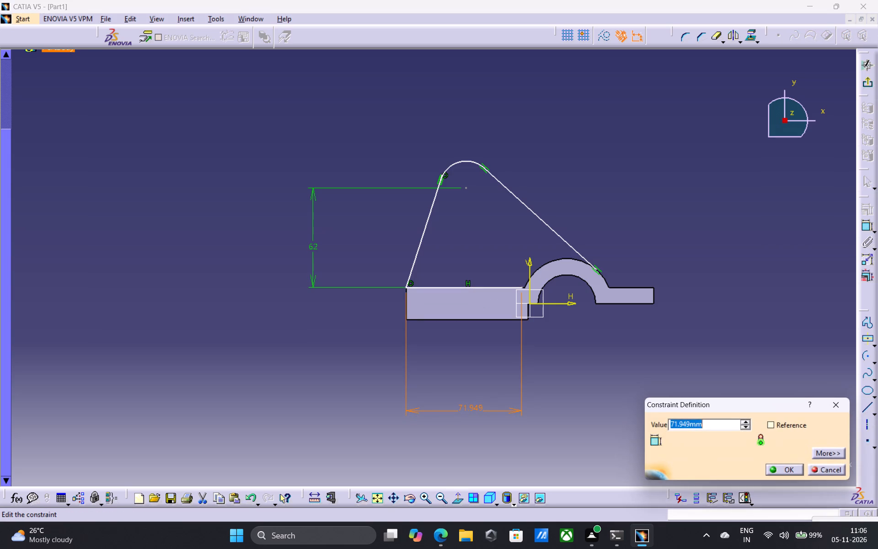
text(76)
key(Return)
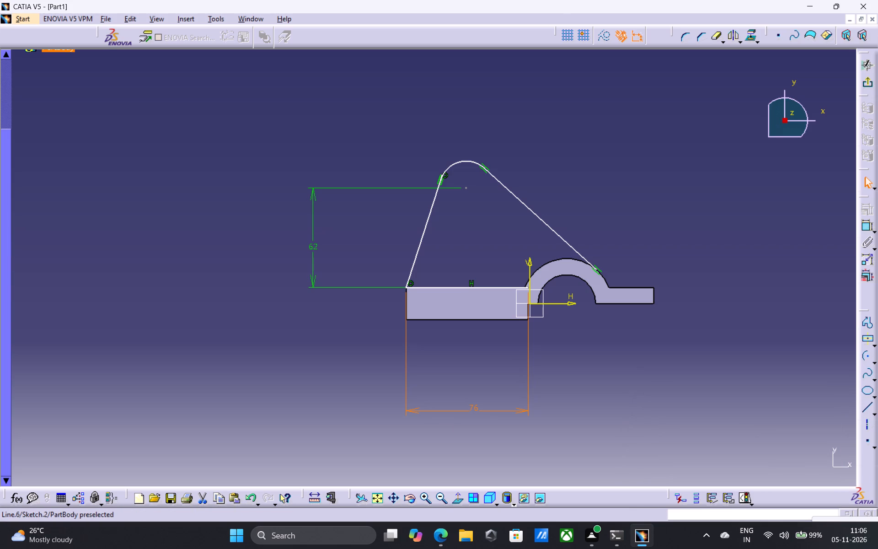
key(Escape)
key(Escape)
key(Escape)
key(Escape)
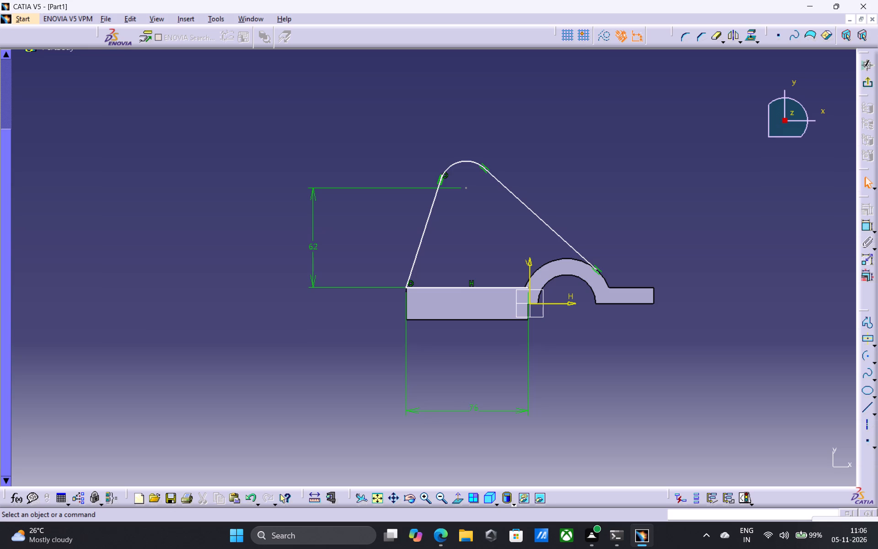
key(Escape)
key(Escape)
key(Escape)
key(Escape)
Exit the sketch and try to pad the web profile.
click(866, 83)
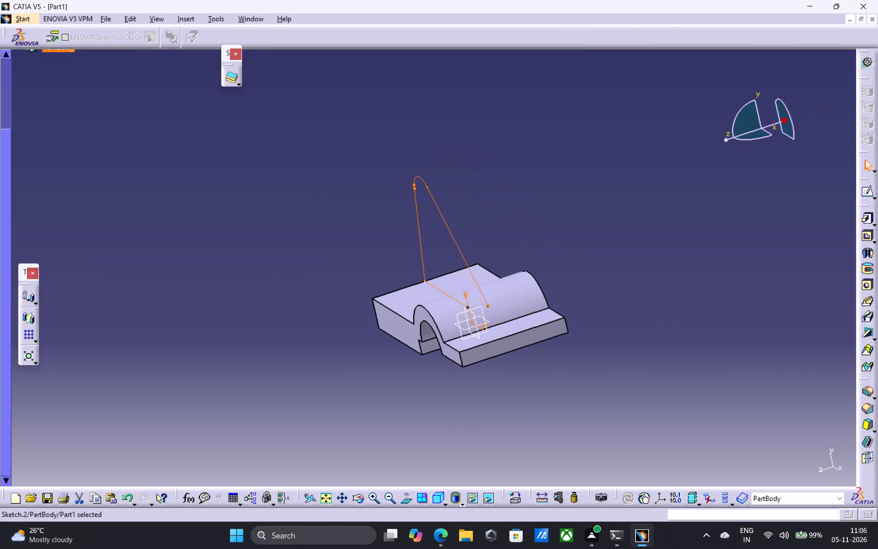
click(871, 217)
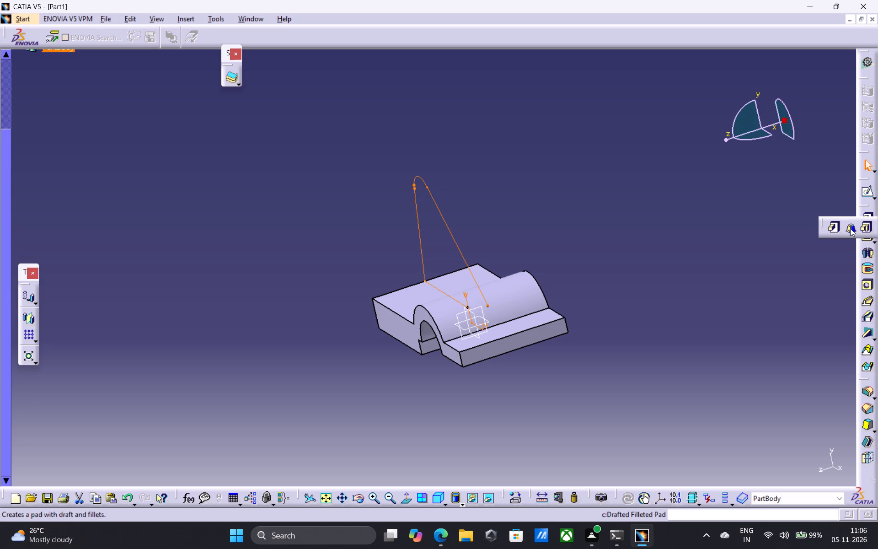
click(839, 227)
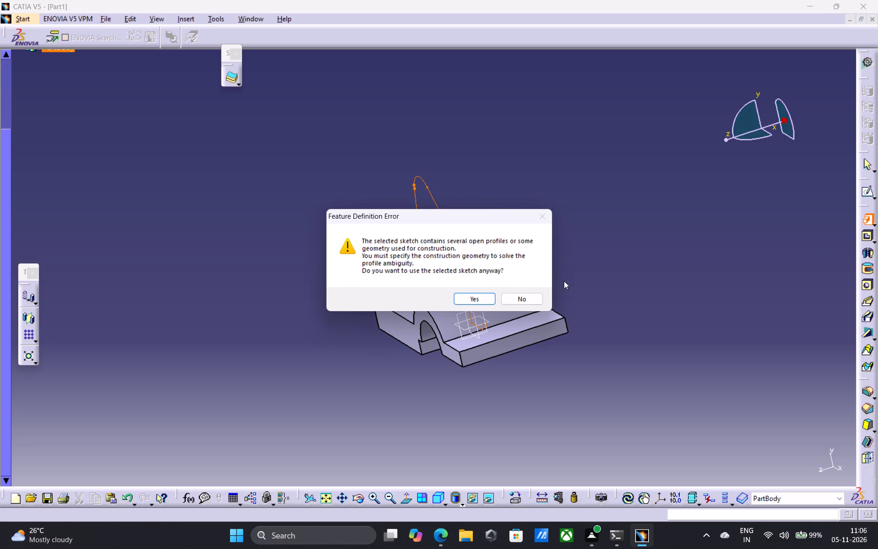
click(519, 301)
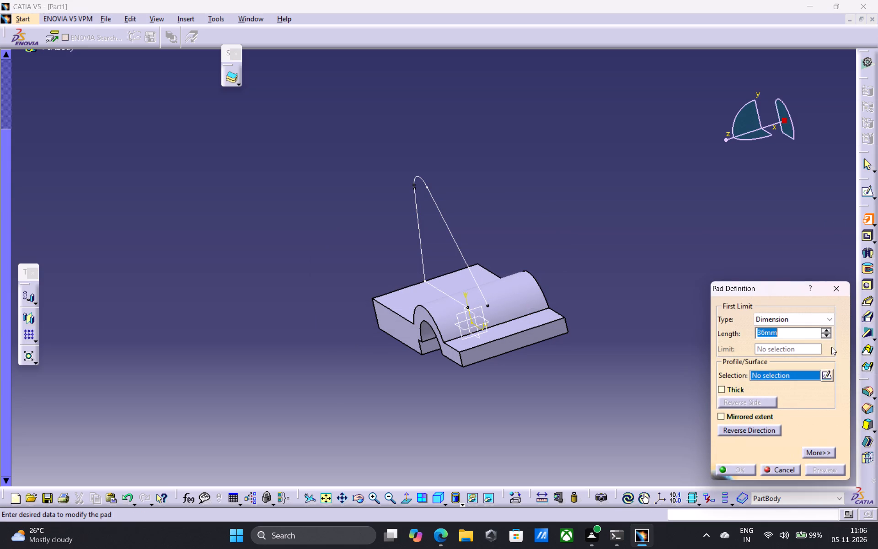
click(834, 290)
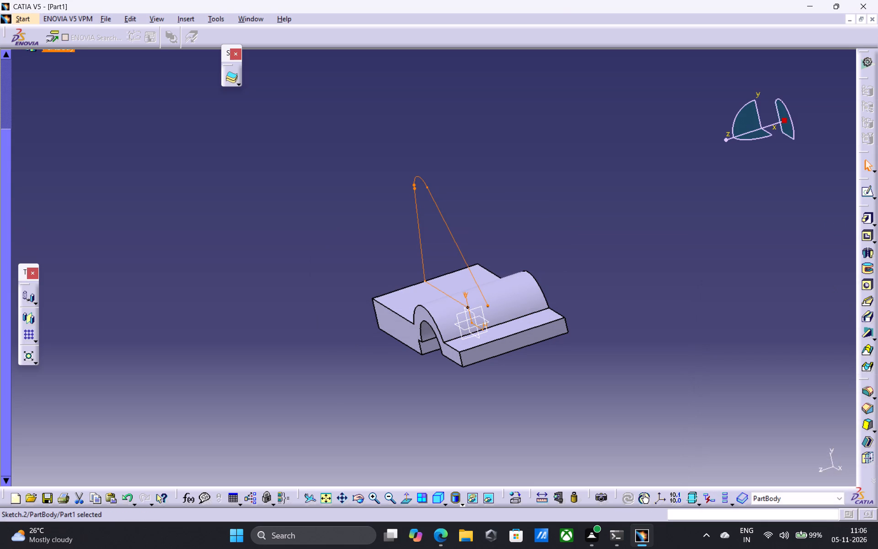
Undo the last round of web sketch edits and reopen the web sketch for editing.
key(ctrl+z)
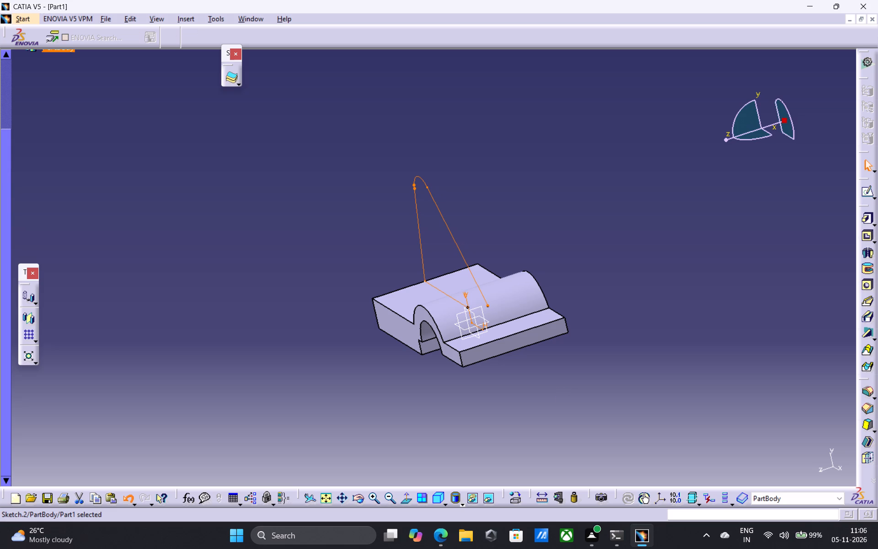
click(869, 193)
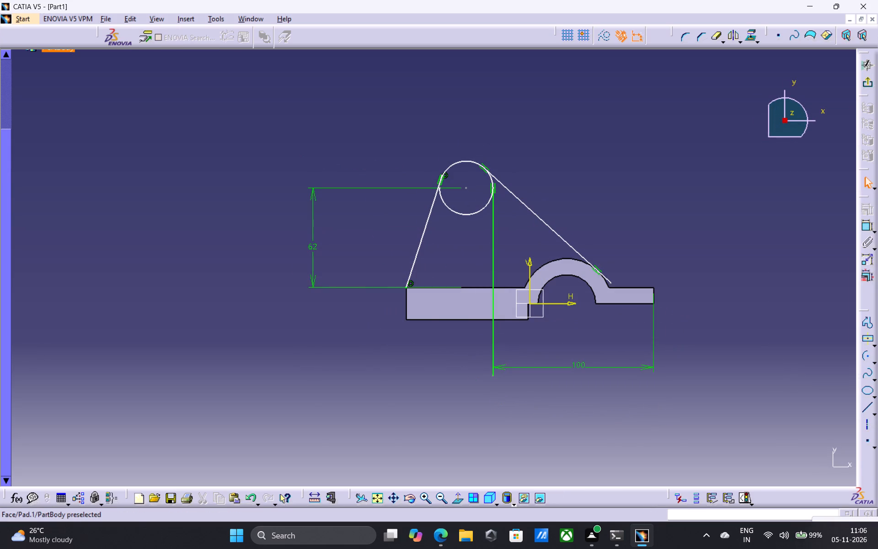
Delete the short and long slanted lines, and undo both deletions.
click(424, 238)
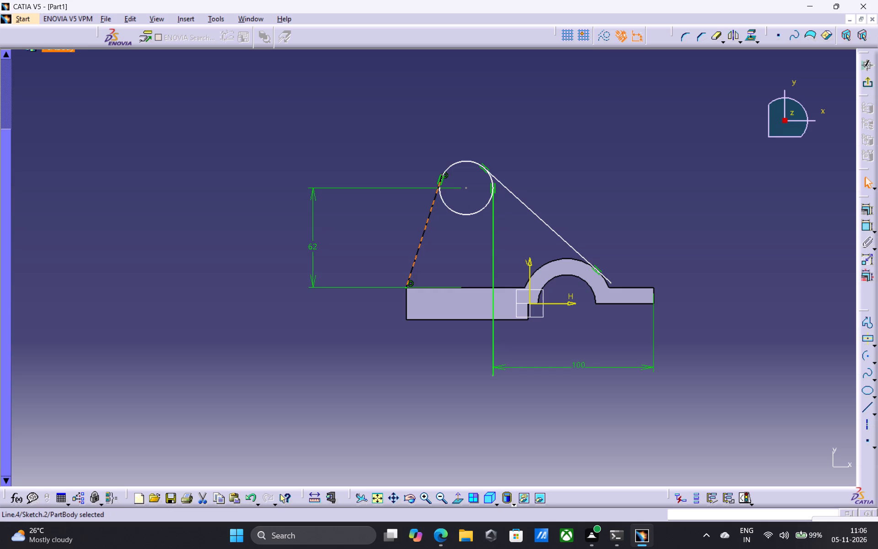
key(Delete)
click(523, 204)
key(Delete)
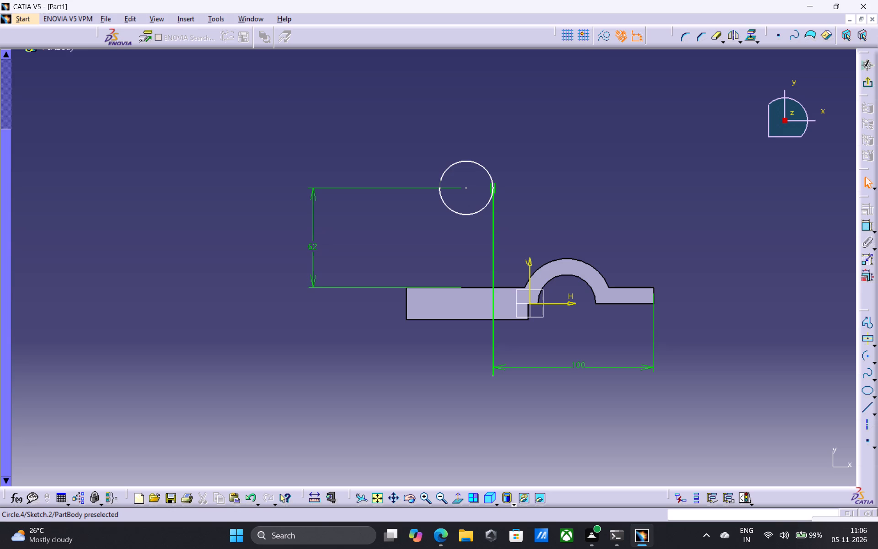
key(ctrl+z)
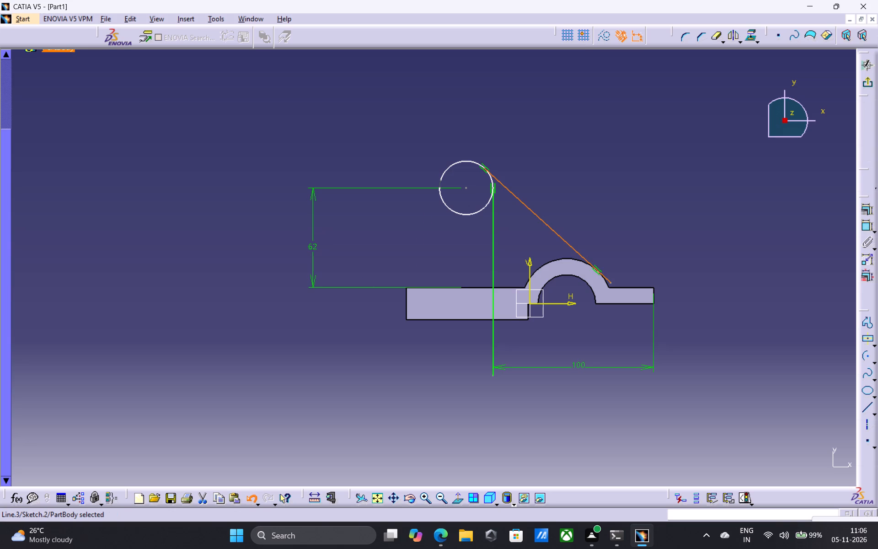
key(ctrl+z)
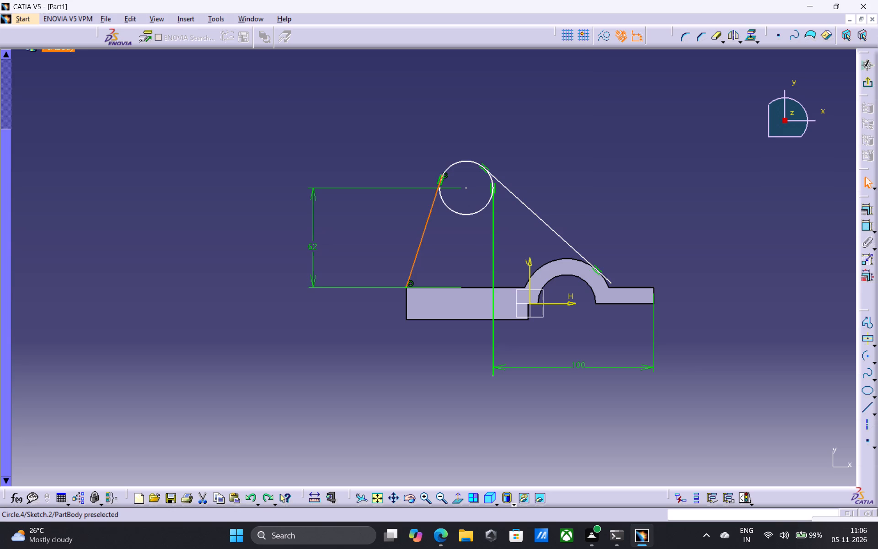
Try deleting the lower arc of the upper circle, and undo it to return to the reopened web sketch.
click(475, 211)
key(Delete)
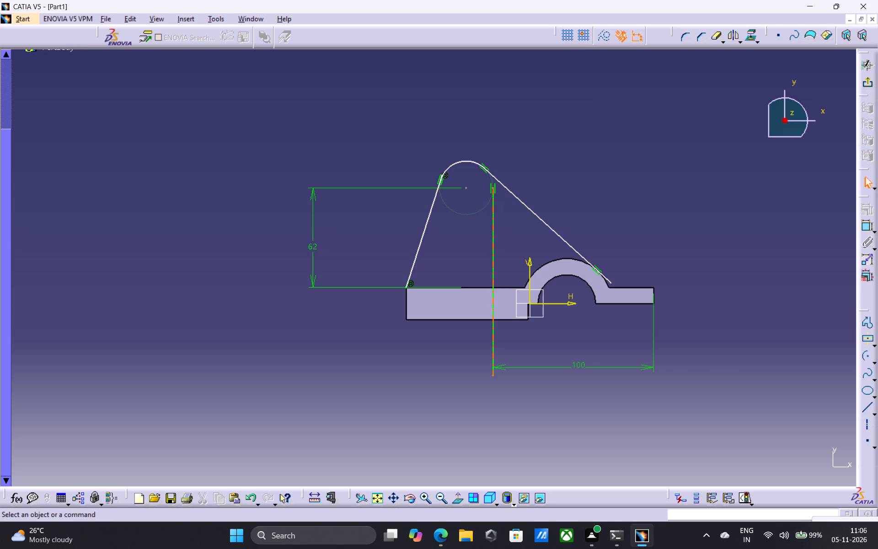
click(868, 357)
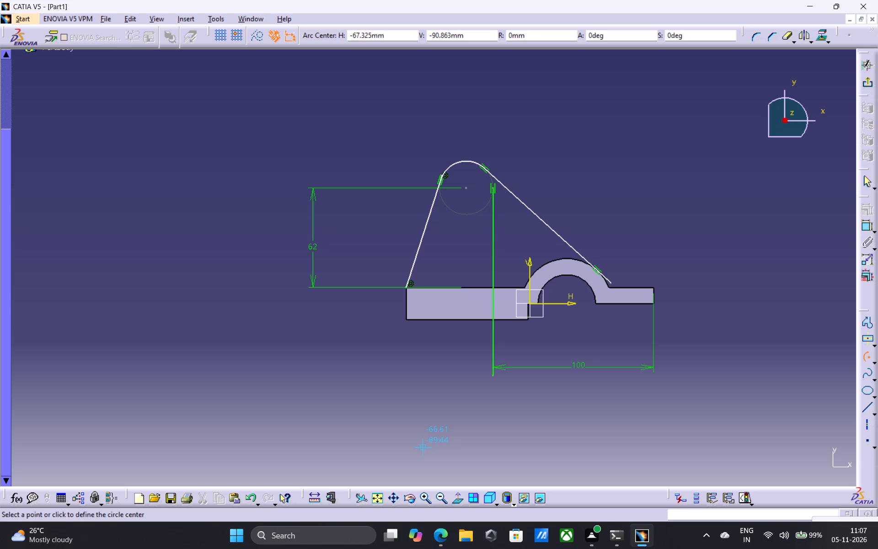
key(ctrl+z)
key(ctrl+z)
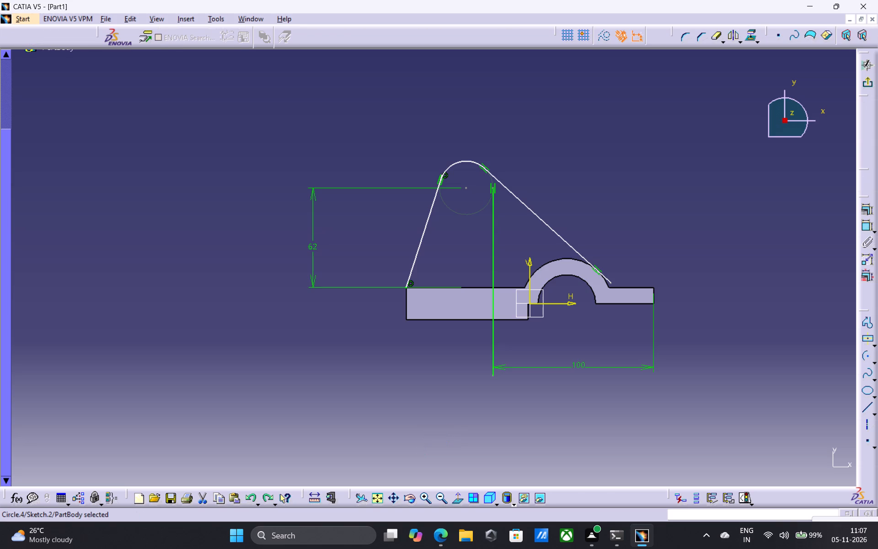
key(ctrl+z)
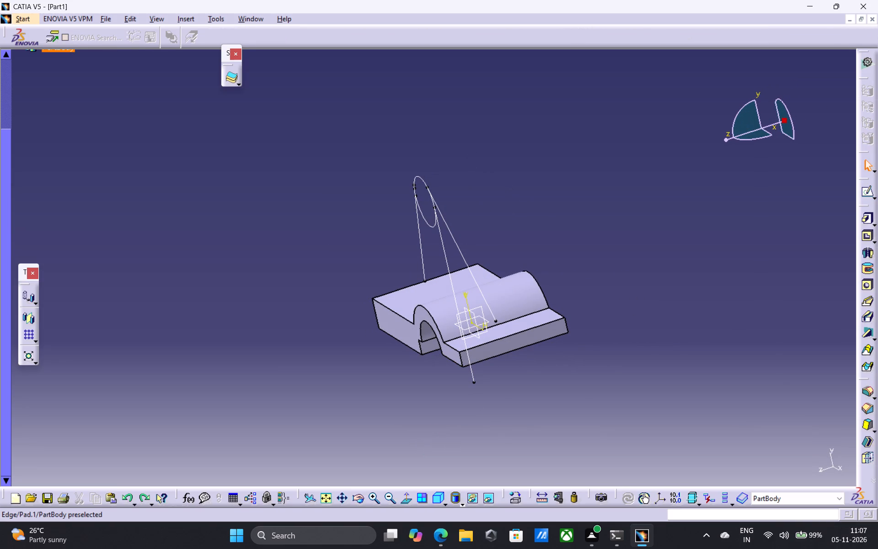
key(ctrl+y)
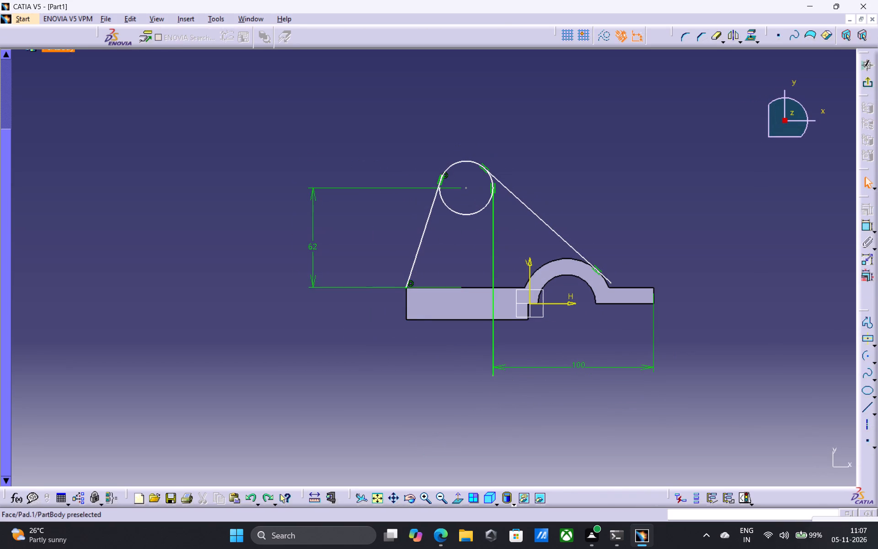
Delete the lower and upper arcs of the circle above the base, keeping its centre point.
click(467, 214)
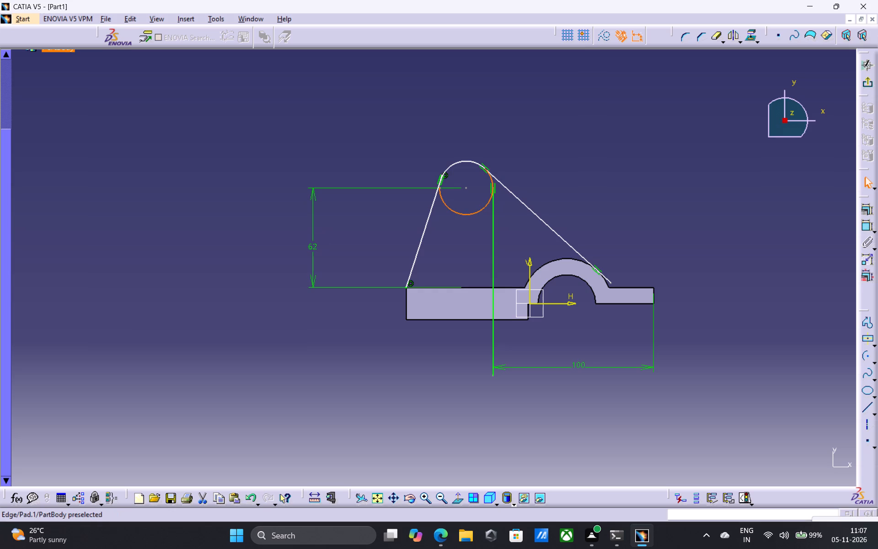
key(Delete)
click(453, 165)
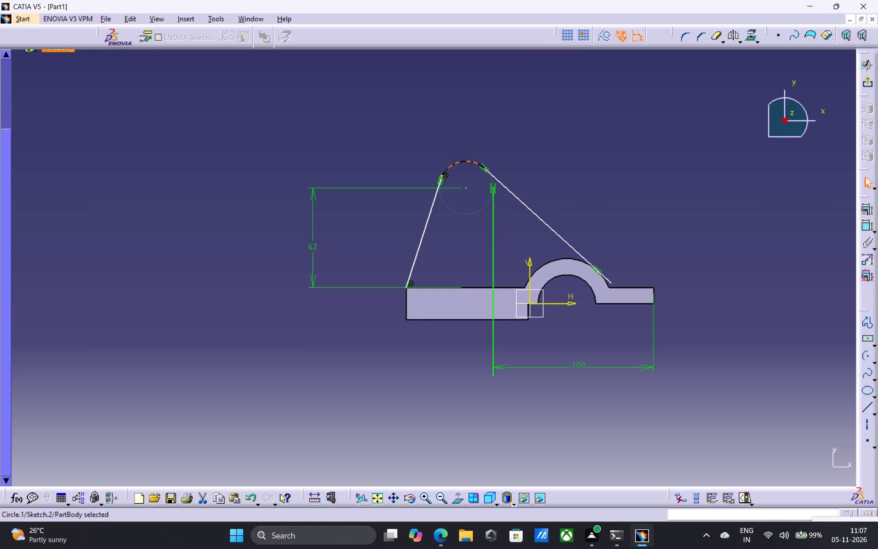
key(Delete)
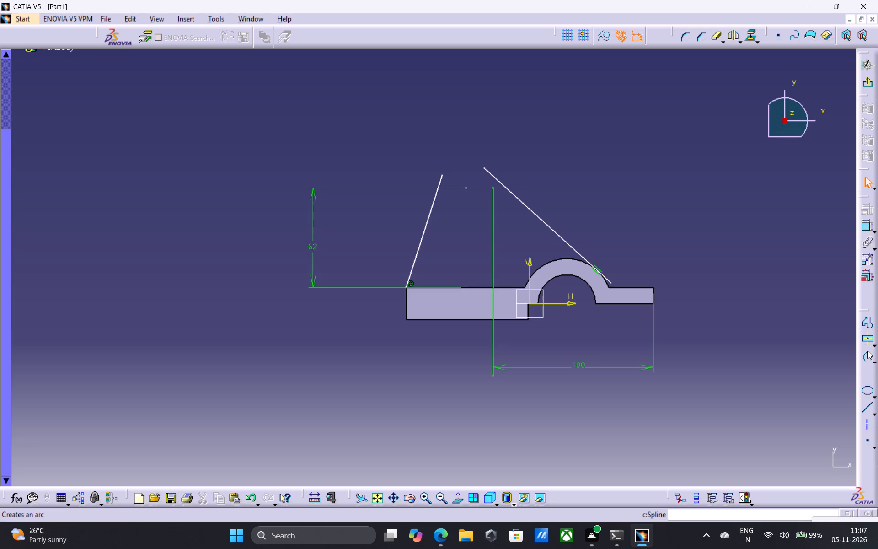
Draw a full circle of about 16.6 mm radius on the existing centre point, tangent to the short slanted line.
click(875, 363)
click(770, 373)
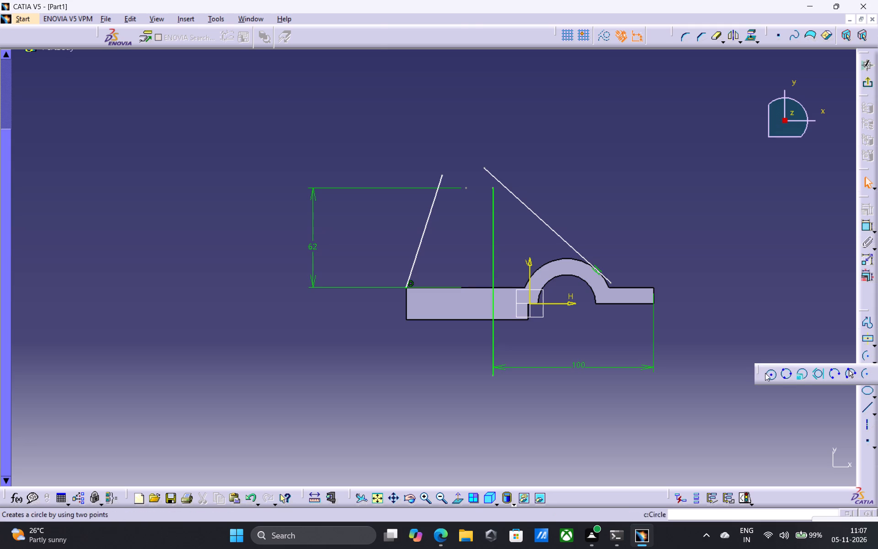
click(466, 187)
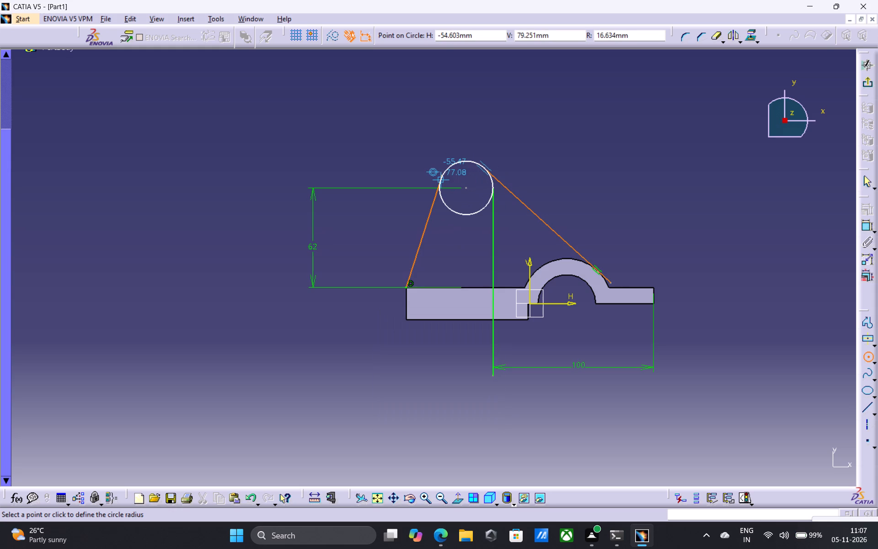
click(440, 183)
key(Escape)
key(Escape)
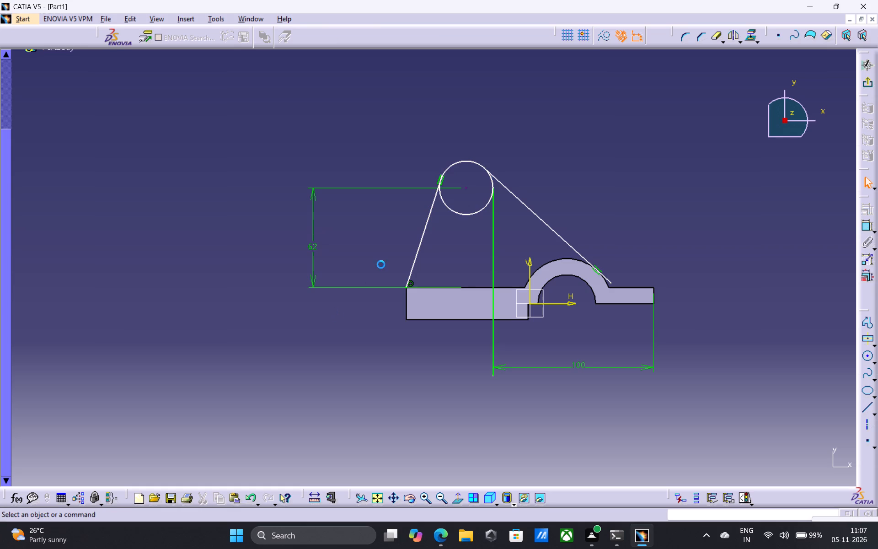
Dimension the new circle and set its radius to 18 mm.
click(864, 227)
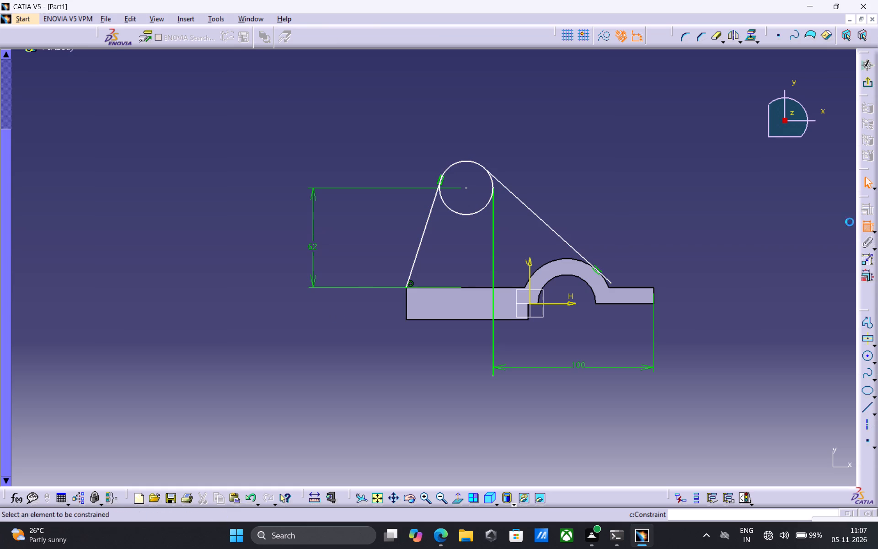
click(466, 161)
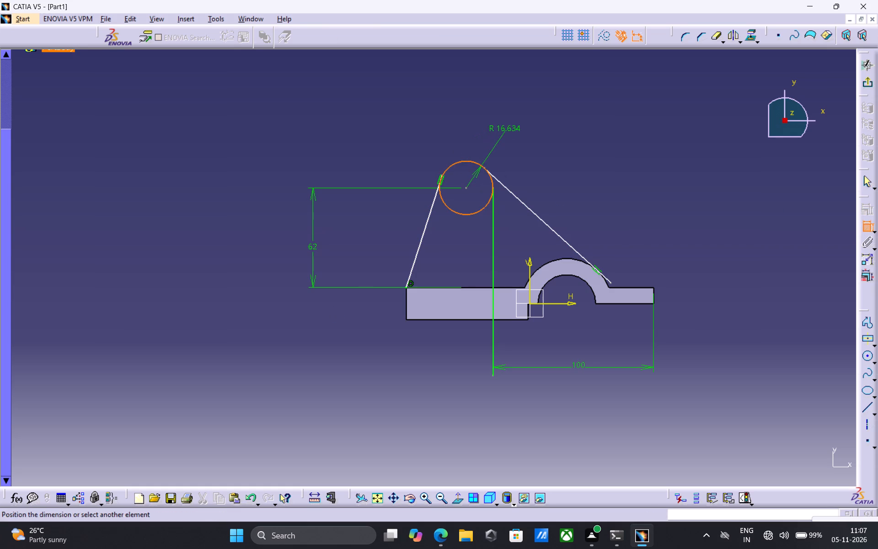
click(506, 131)
double_click(501, 124)
double_click(503, 126)
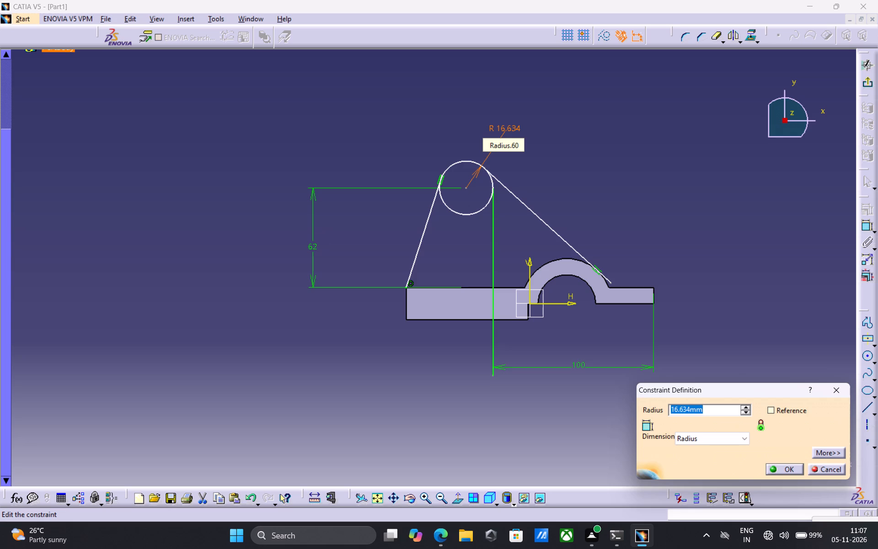
text(18)
key(Return)
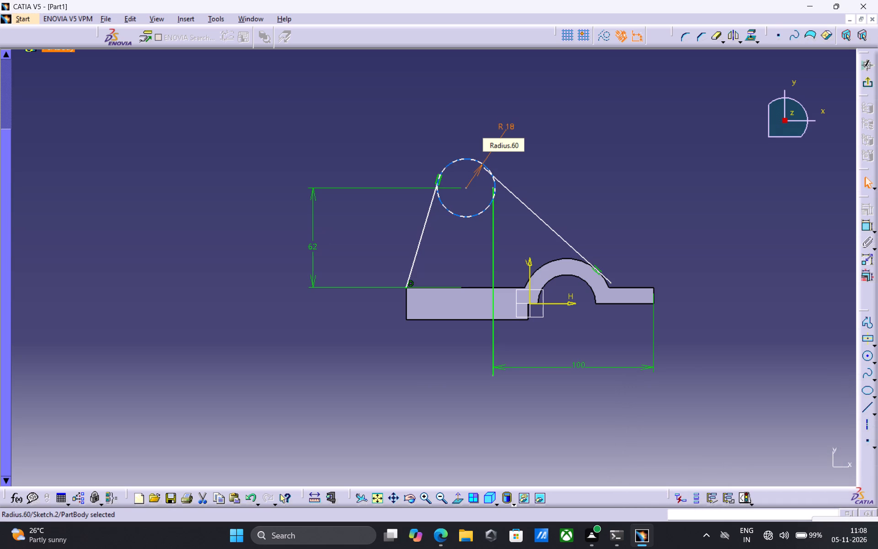
Delete the long slanted line running from the circle to the base arch.
click(522, 203)
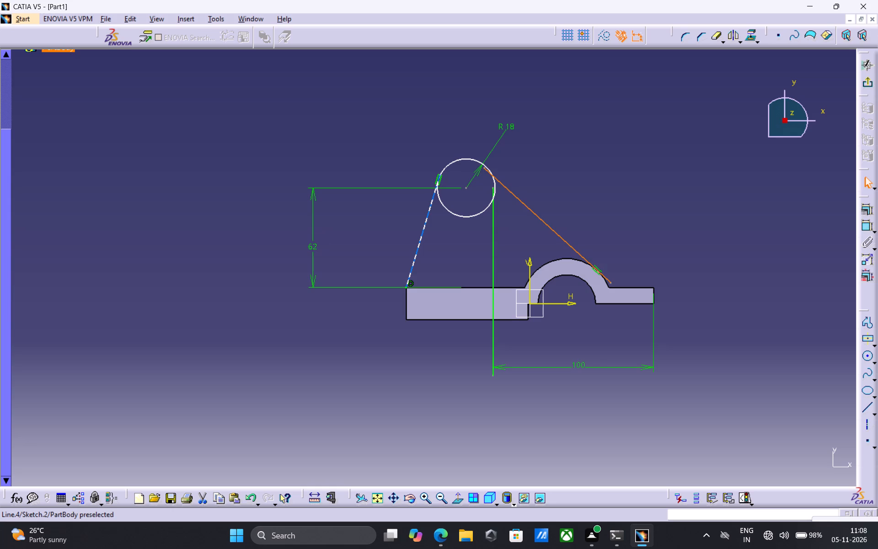
key(Delete)
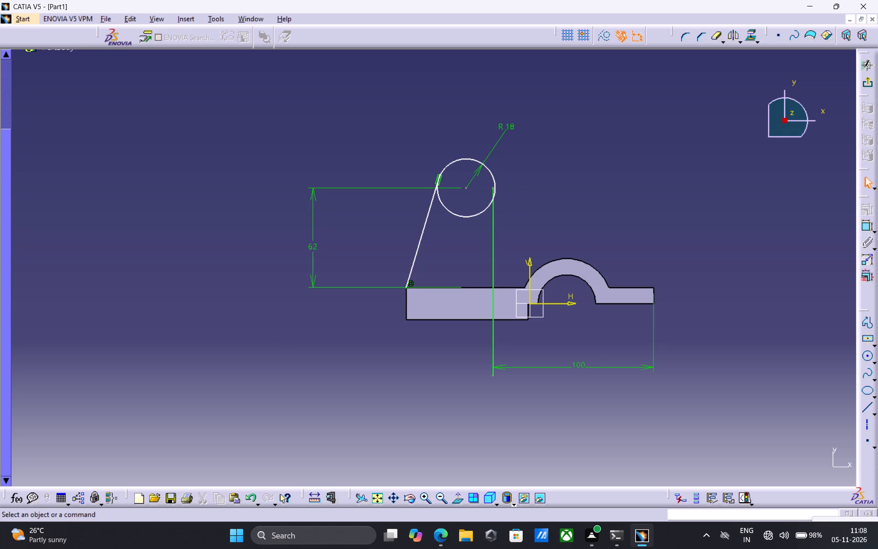
key(Escape)
key(Escape)
key(Escape)
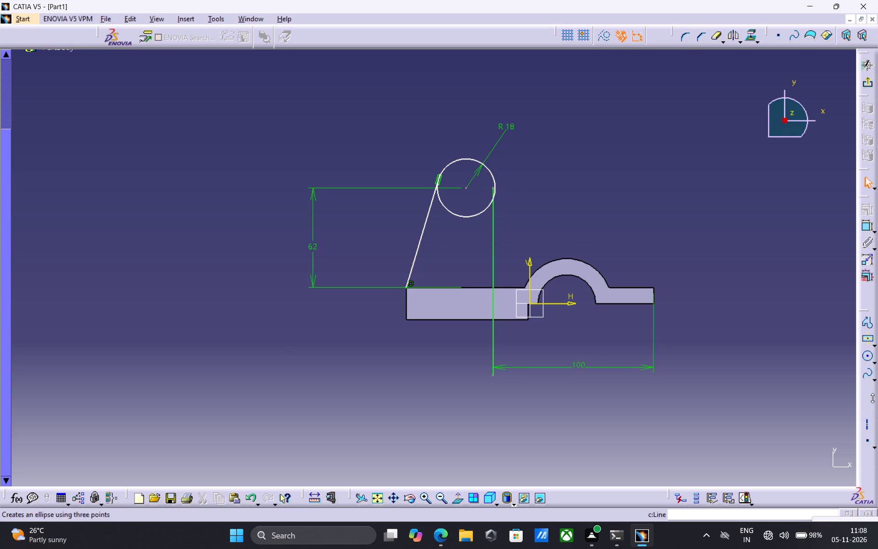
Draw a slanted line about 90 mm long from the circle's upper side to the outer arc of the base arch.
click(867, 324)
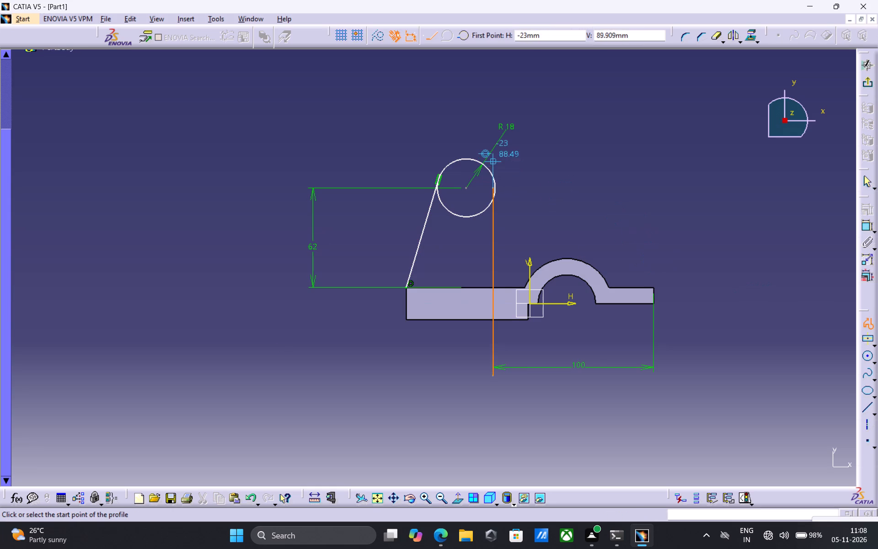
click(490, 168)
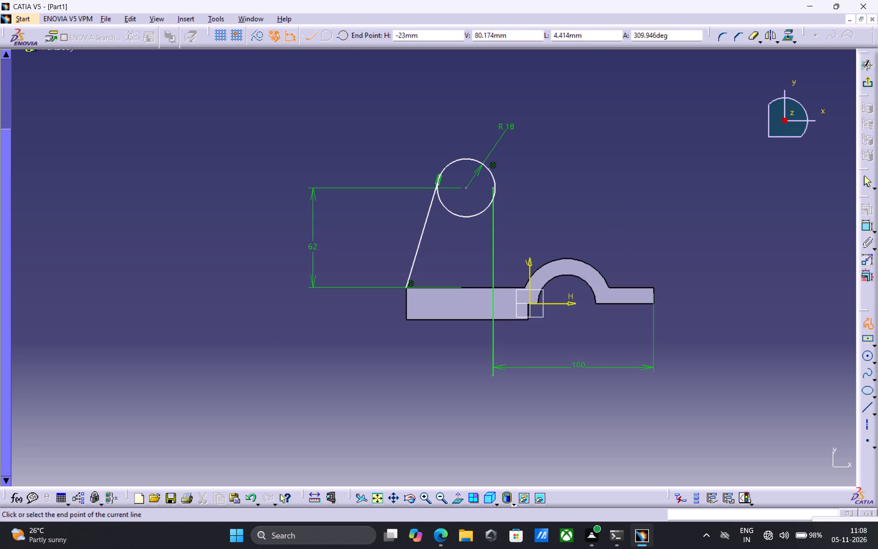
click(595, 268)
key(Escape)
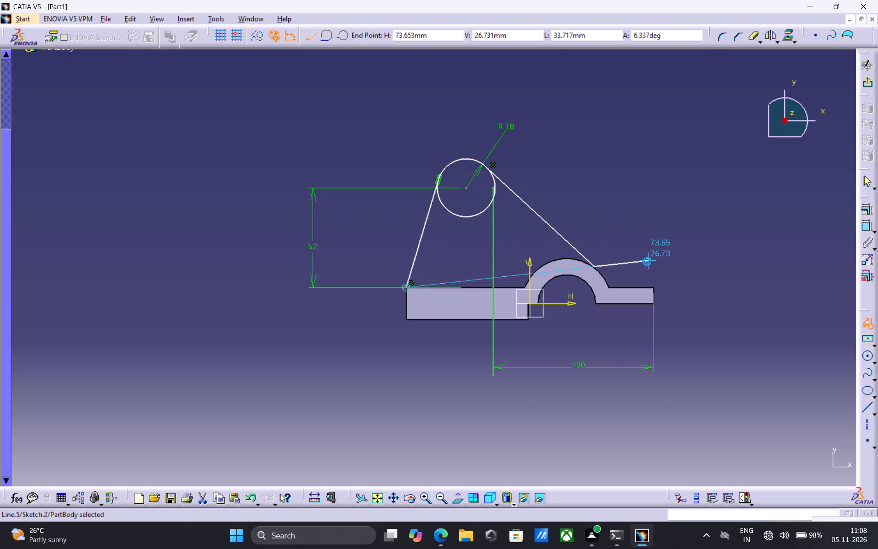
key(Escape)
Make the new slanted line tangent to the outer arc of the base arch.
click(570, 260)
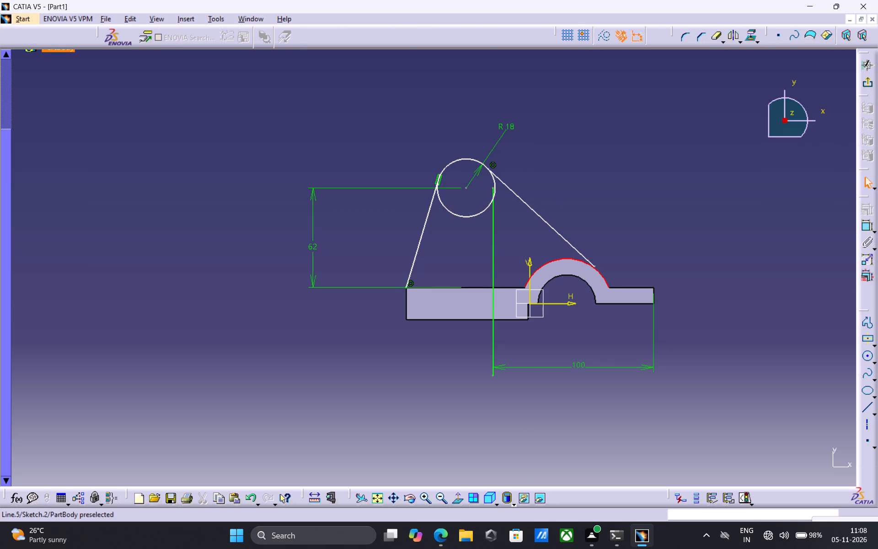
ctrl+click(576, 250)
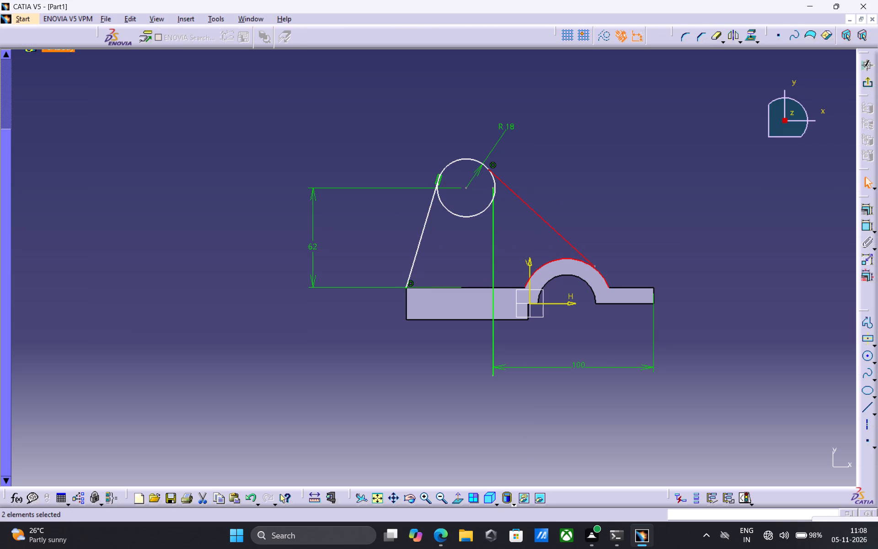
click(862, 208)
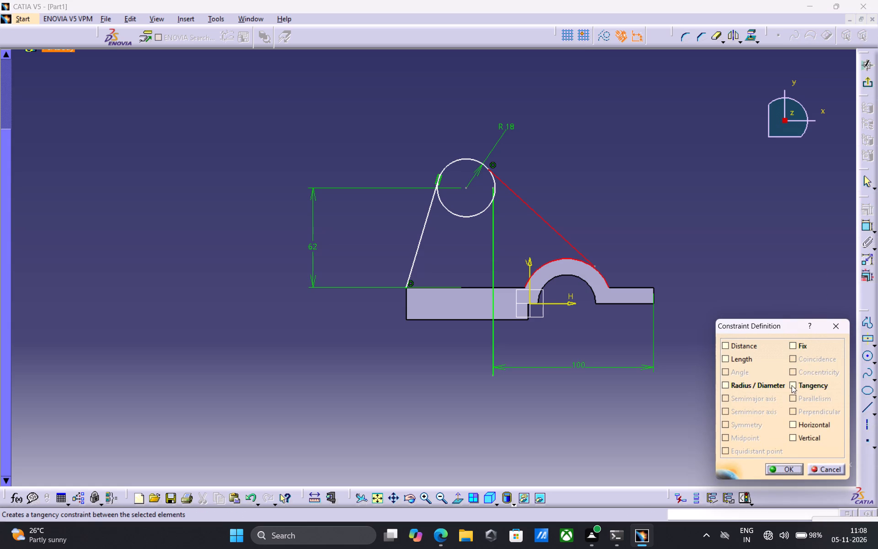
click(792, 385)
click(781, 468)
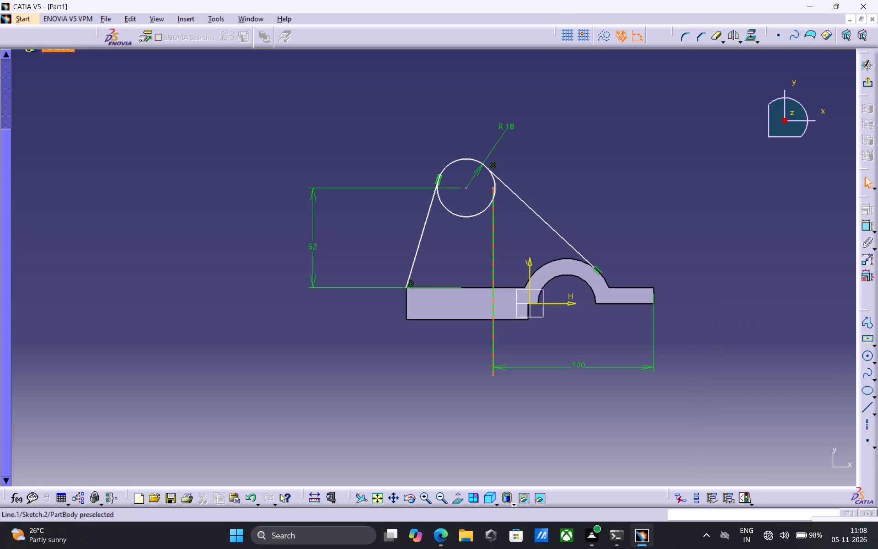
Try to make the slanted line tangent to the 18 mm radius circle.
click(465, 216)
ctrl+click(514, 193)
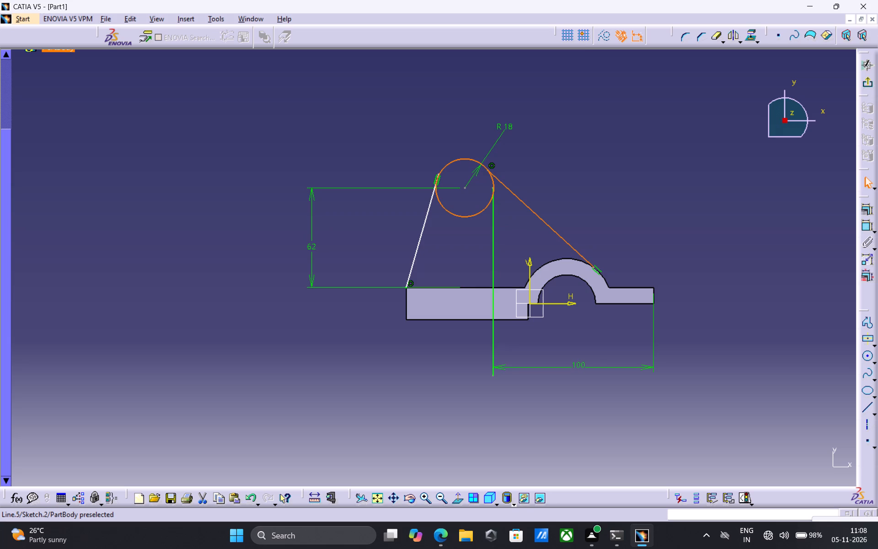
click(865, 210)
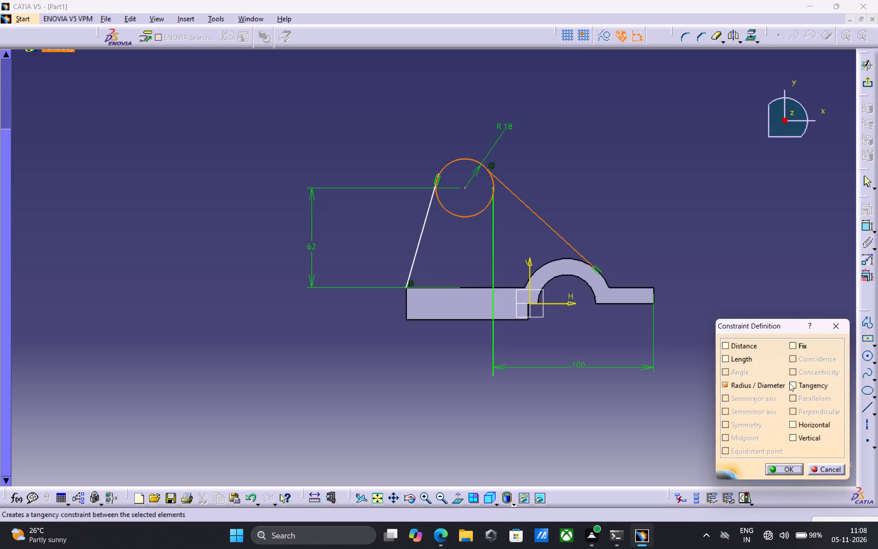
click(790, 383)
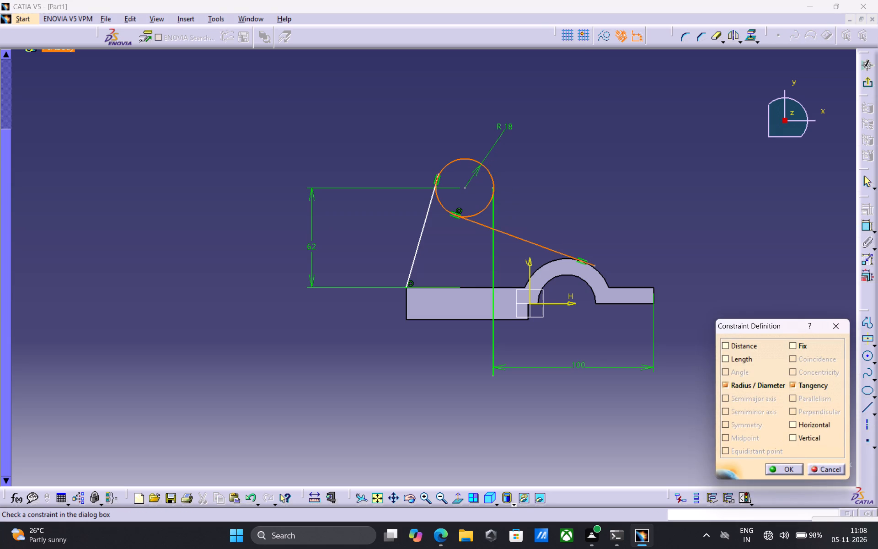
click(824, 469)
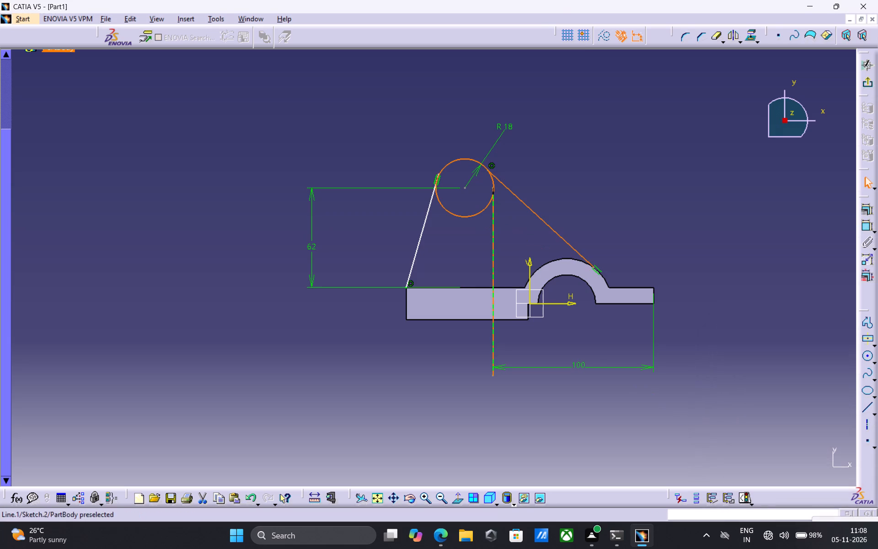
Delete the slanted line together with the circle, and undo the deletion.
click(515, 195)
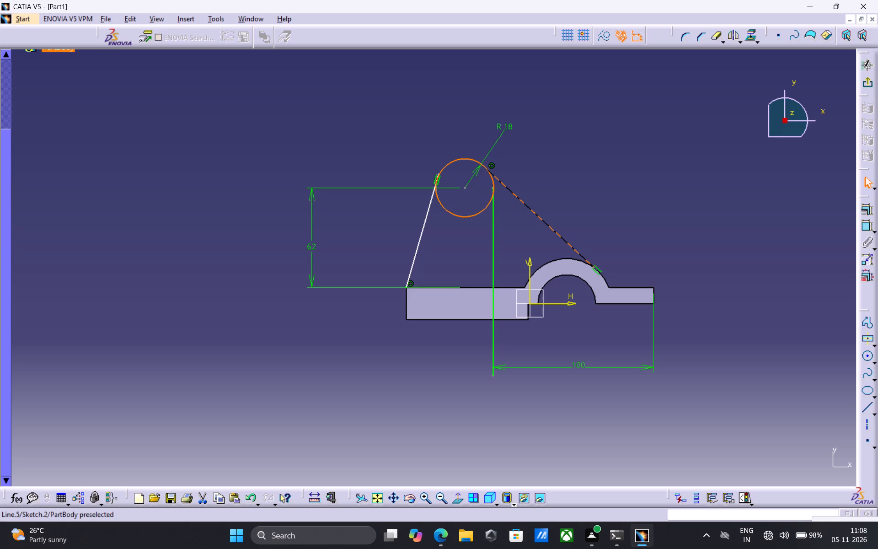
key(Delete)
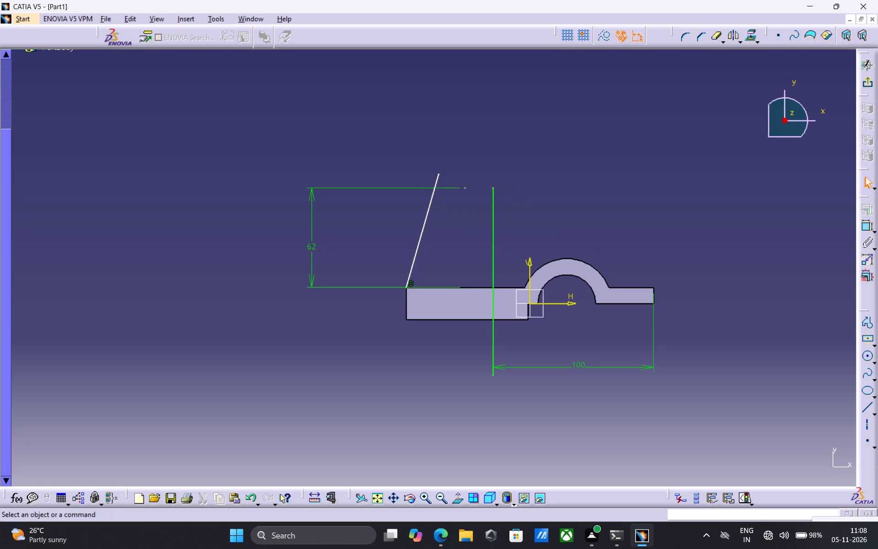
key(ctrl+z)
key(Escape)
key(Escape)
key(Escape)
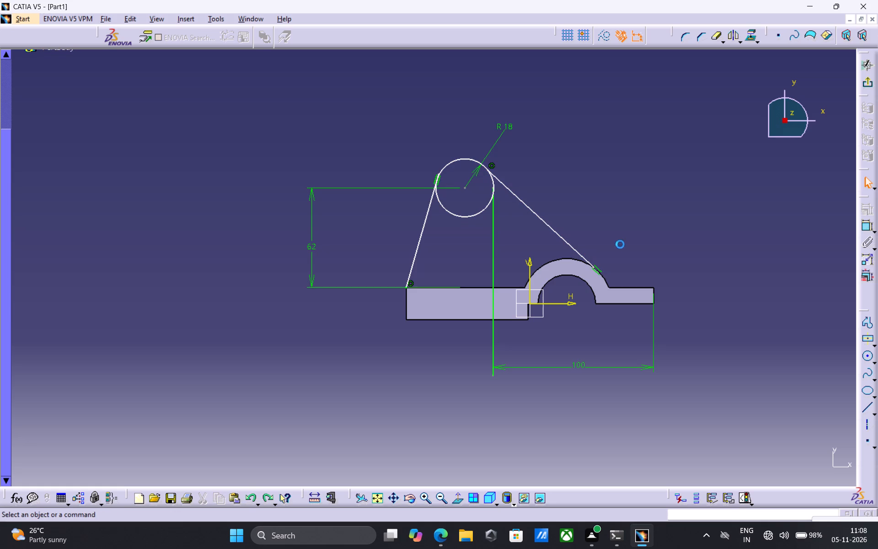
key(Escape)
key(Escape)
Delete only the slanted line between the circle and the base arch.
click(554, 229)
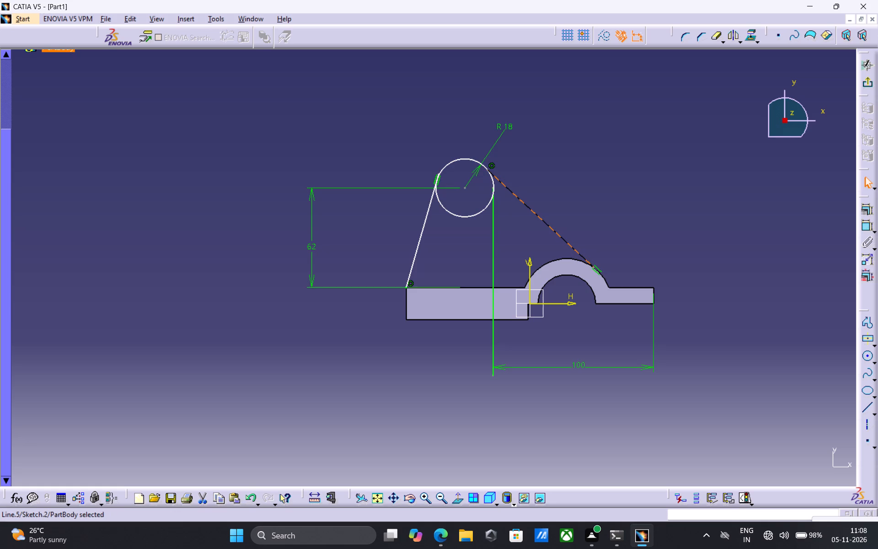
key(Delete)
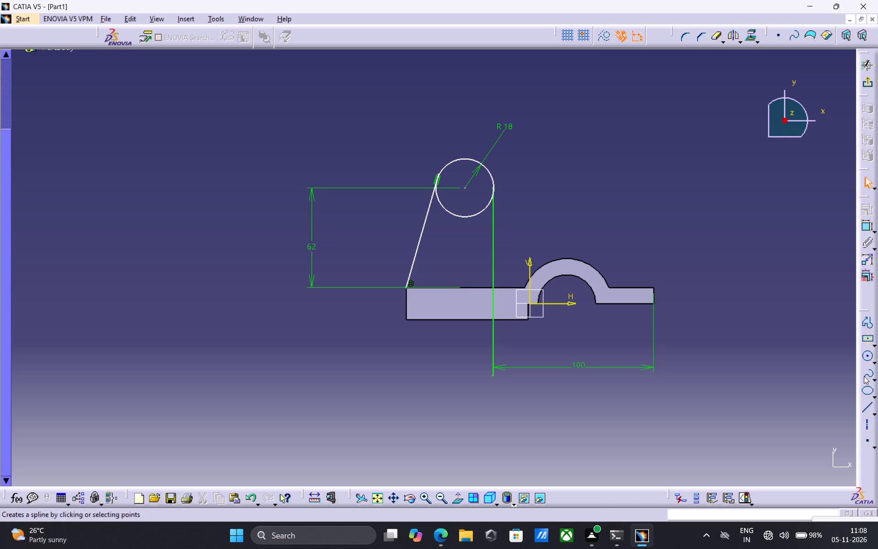
Draw a slanted line about 89 mm long from just outside the circle's upper side to the outer arc of the base arch.
click(866, 319)
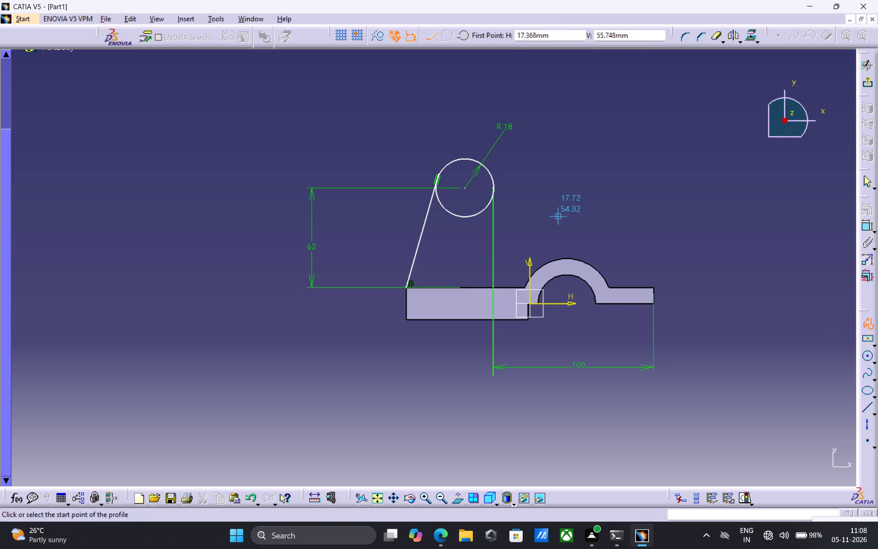
click(493, 171)
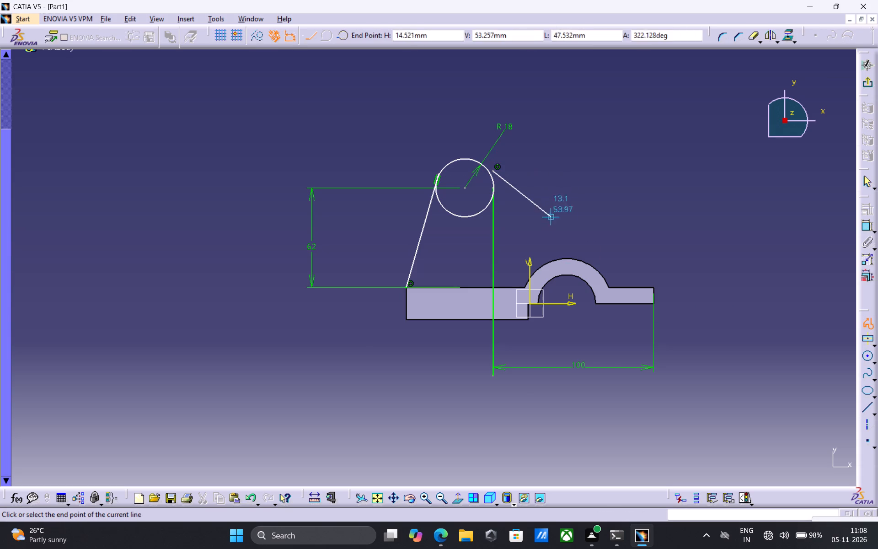
click(599, 266)
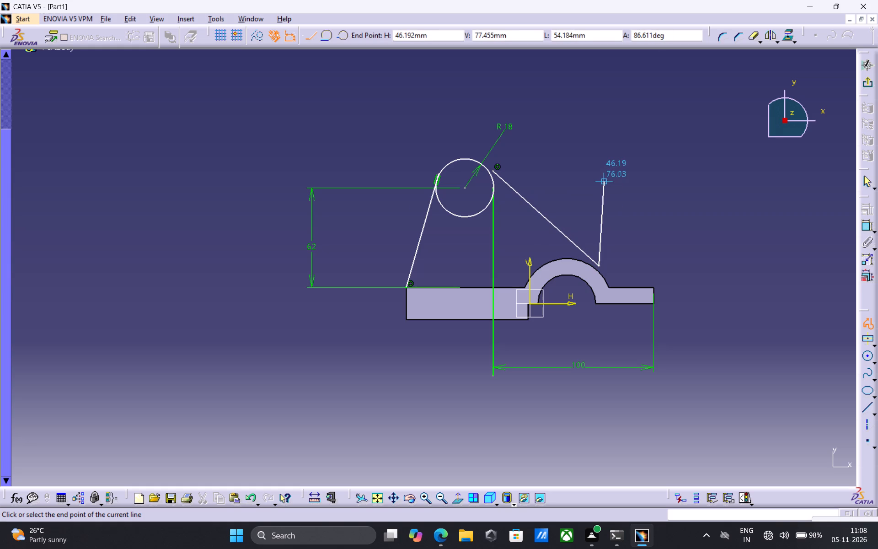
key(Escape)
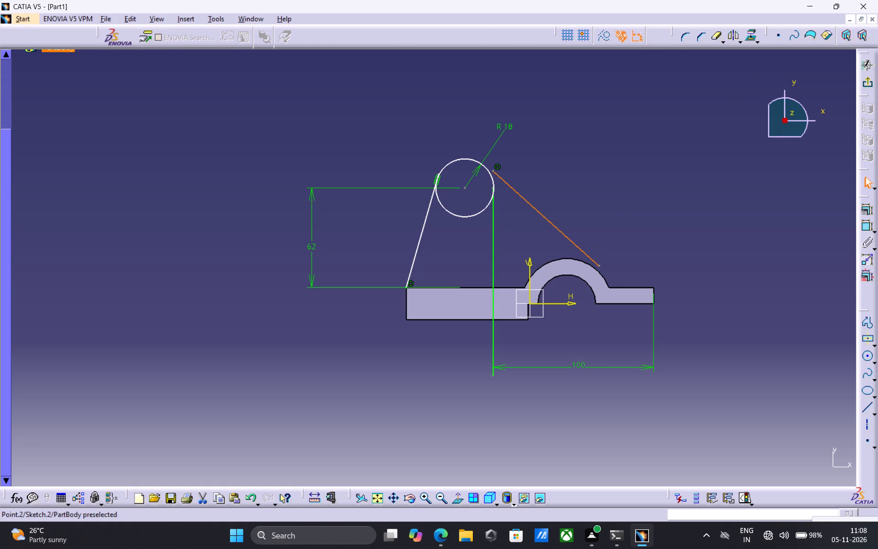
ctrl+click(493, 188)
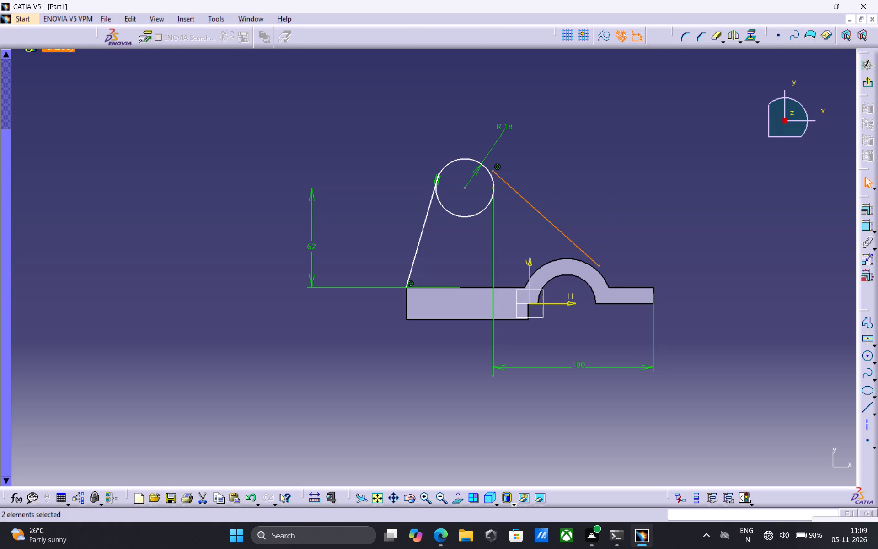
key(Escape)
key(Escape)
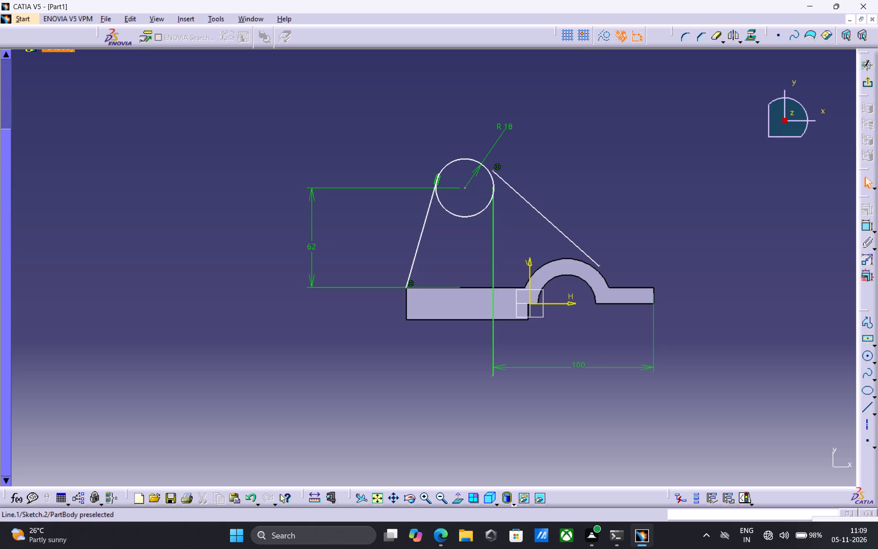
Delete the vertical line that runs from the circle's side down past the base.
click(495, 225)
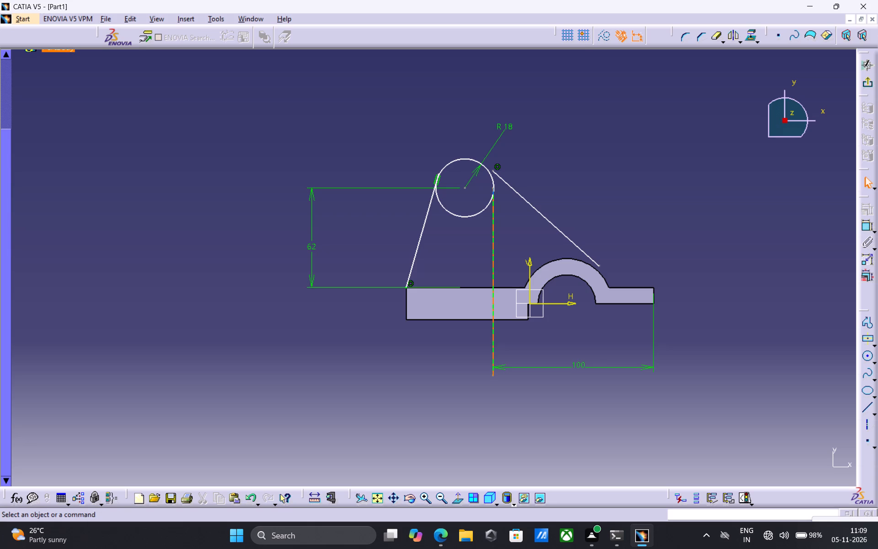
key(Delete)
key(Delete)
key(Delete)
key(Delete)
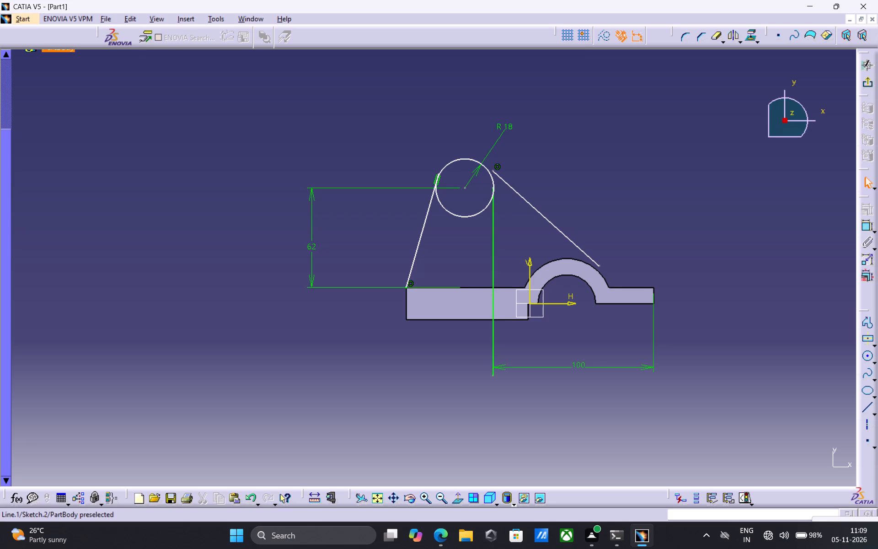
key(Escape)
key(Escape)
key(Escape)
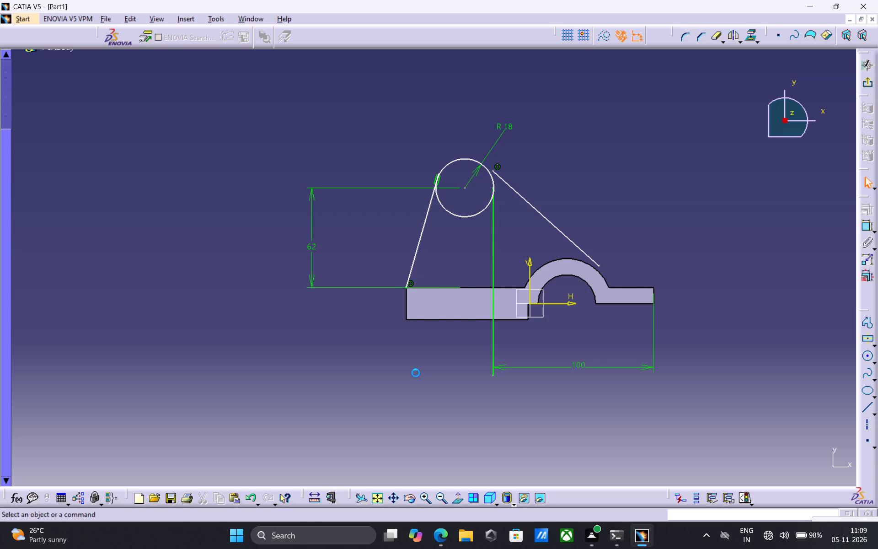
click(494, 357)
key(Delete)
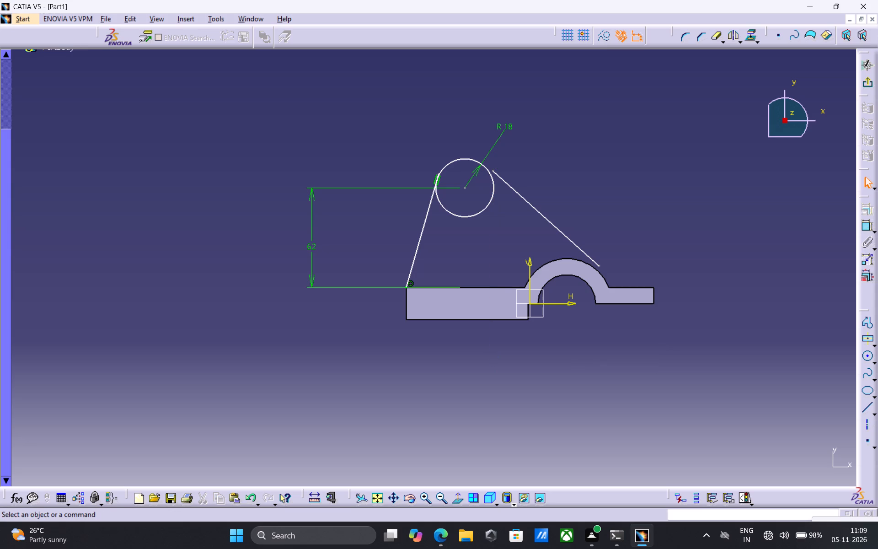
Draw a vertical line about 112 mm long from the circle's arch-facing side down past the base, tangent to the circle.
click(865, 409)
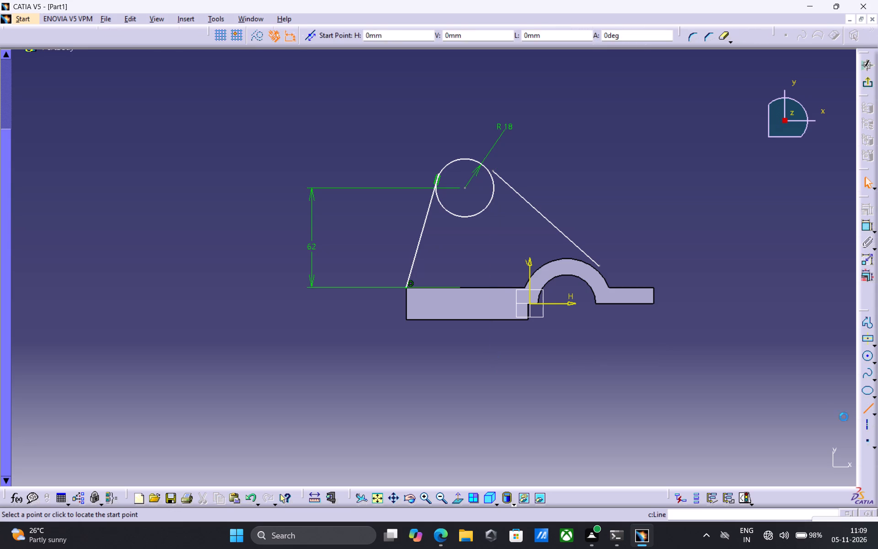
click(493, 186)
click(493, 369)
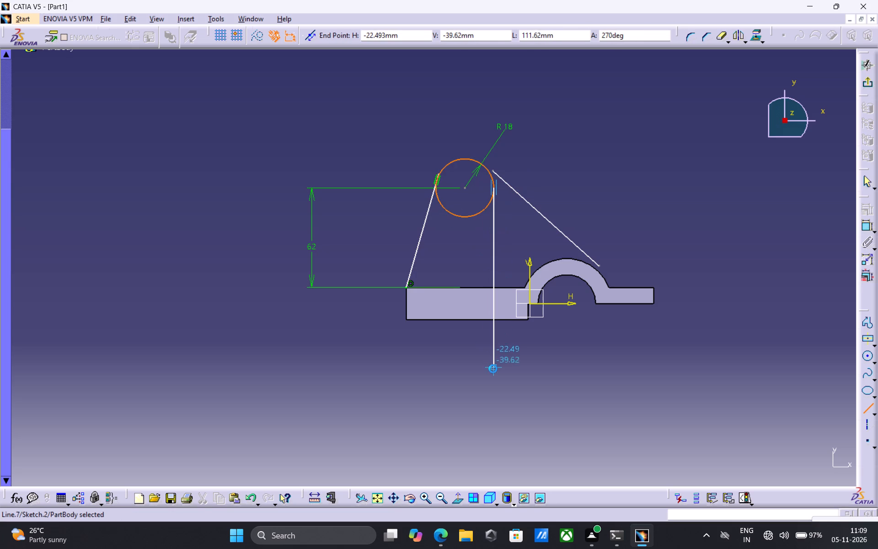
key(Escape)
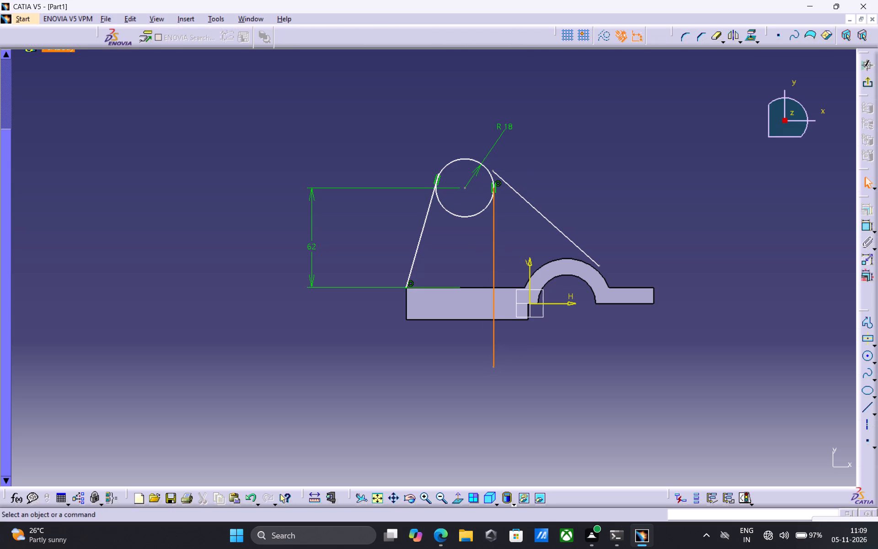
key(Escape)
Dimension the distance between the vertical line and the base's thin end edge beyond the arch, and set it to 100 mm.
double_click(867, 228)
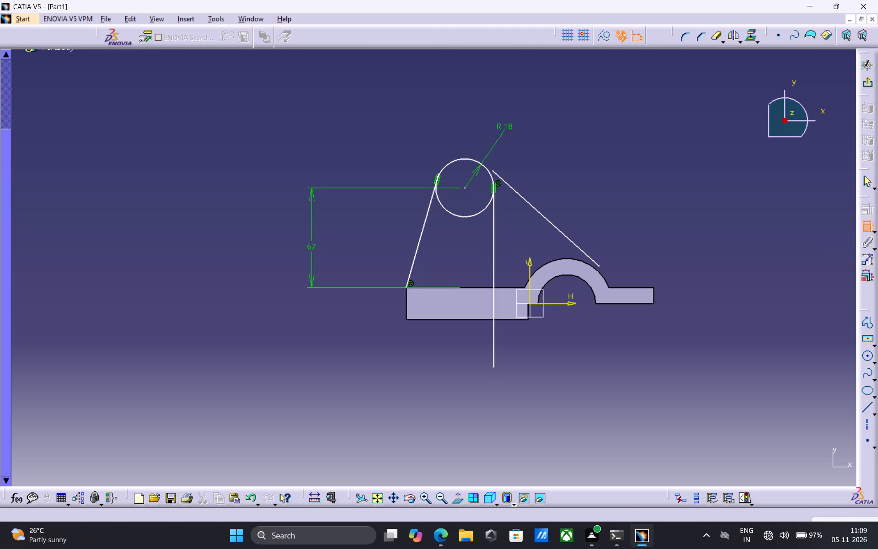
click(652, 295)
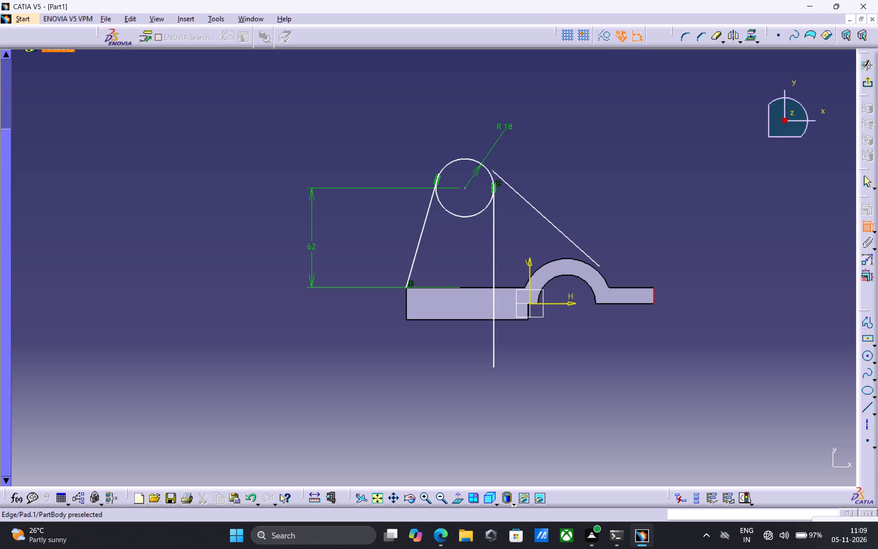
click(493, 346)
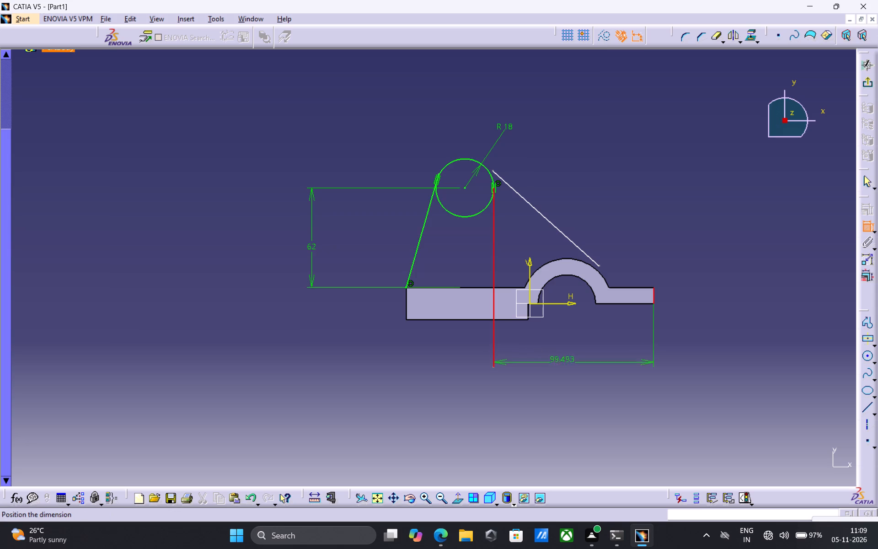
click(589, 365)
double_click(589, 365)
click(588, 361)
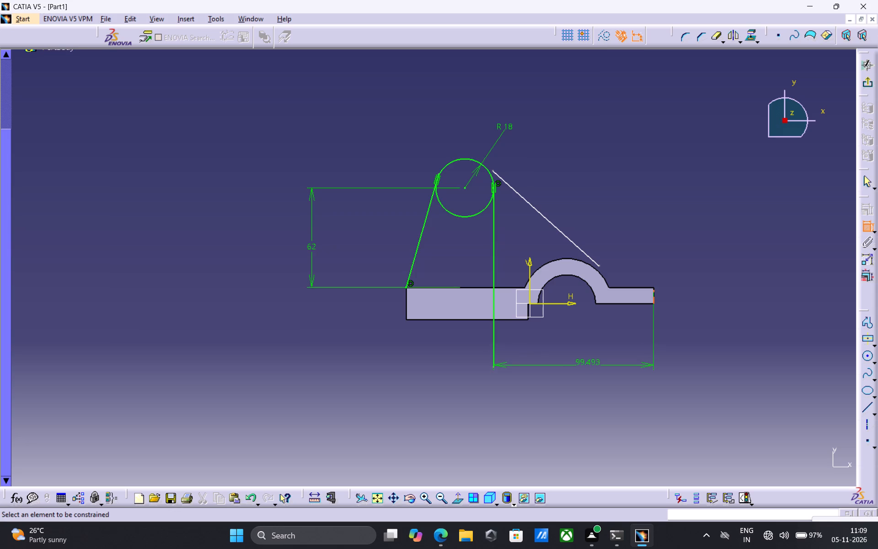
click(588, 361)
text(100)
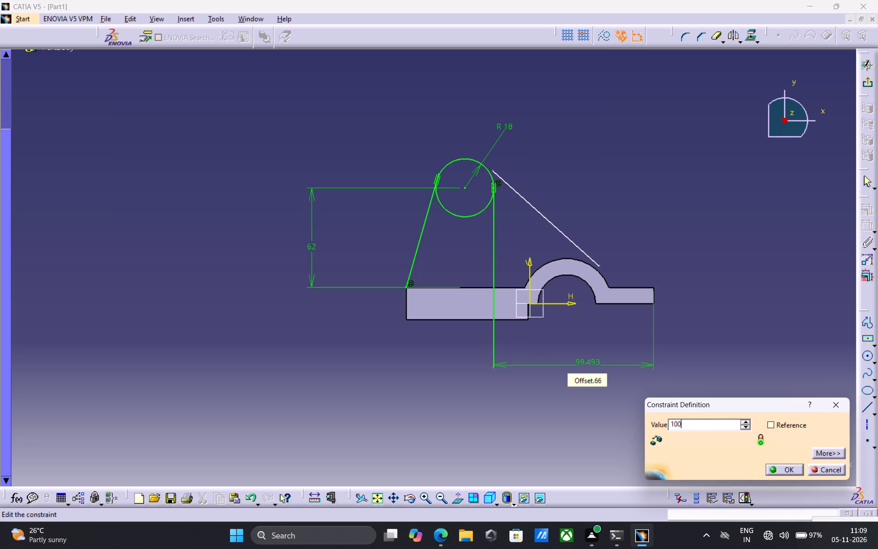
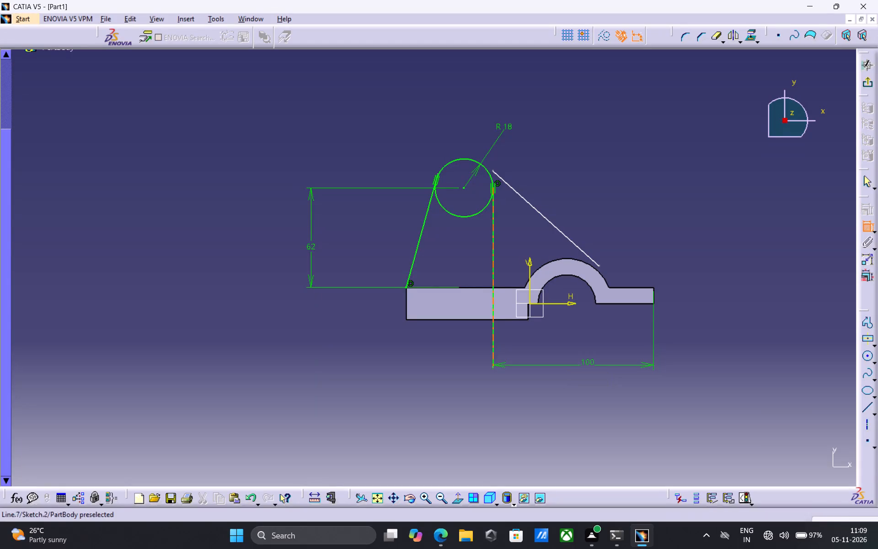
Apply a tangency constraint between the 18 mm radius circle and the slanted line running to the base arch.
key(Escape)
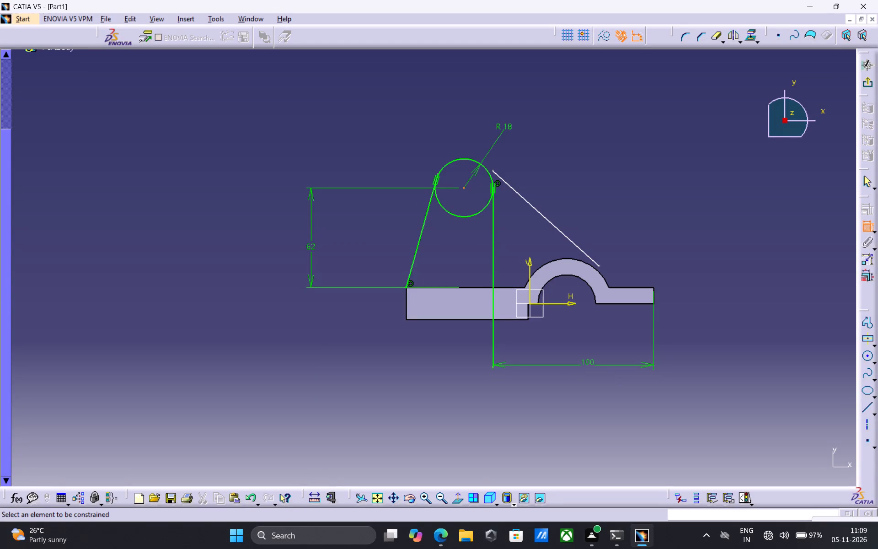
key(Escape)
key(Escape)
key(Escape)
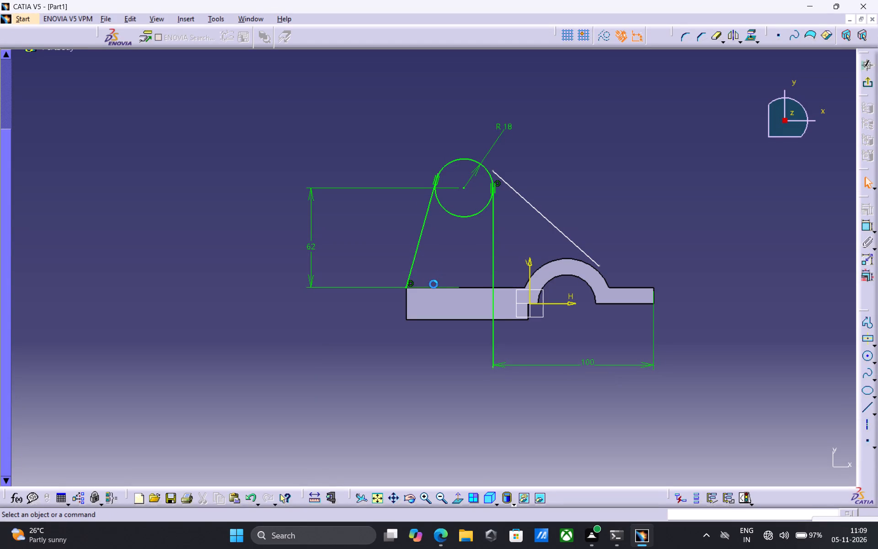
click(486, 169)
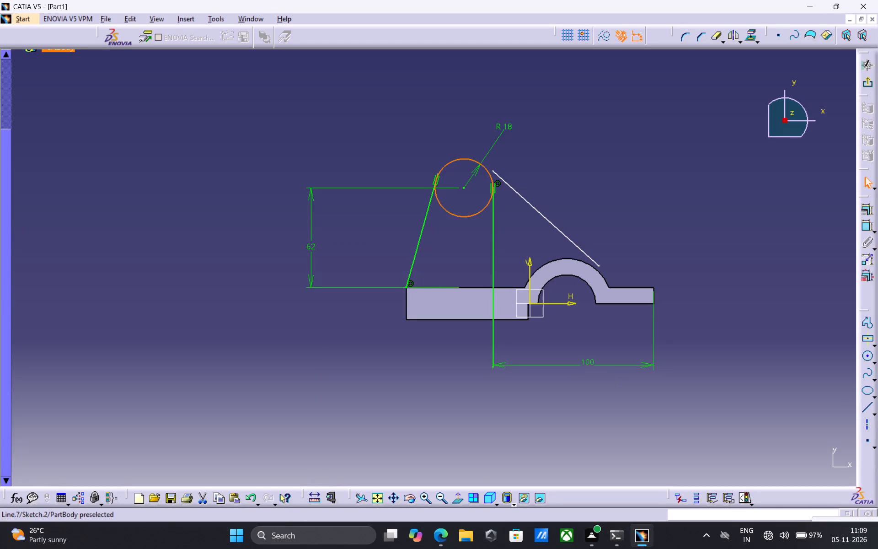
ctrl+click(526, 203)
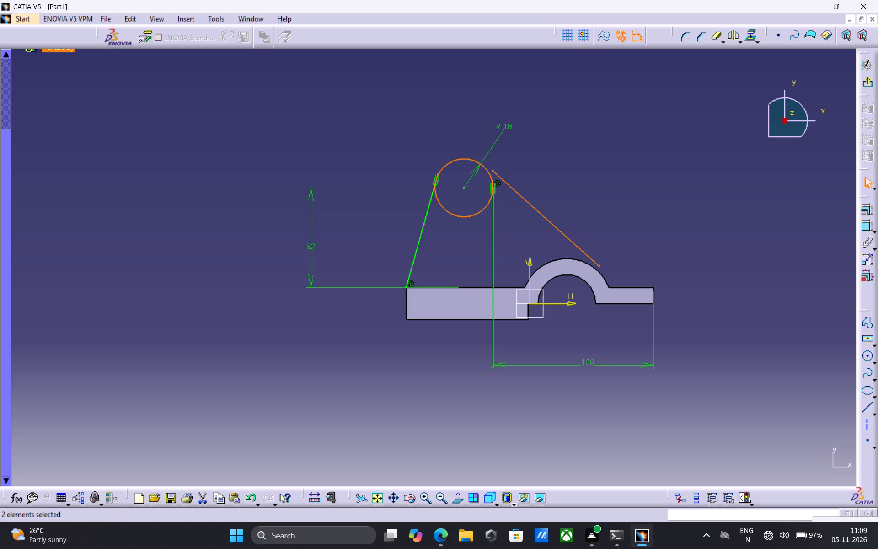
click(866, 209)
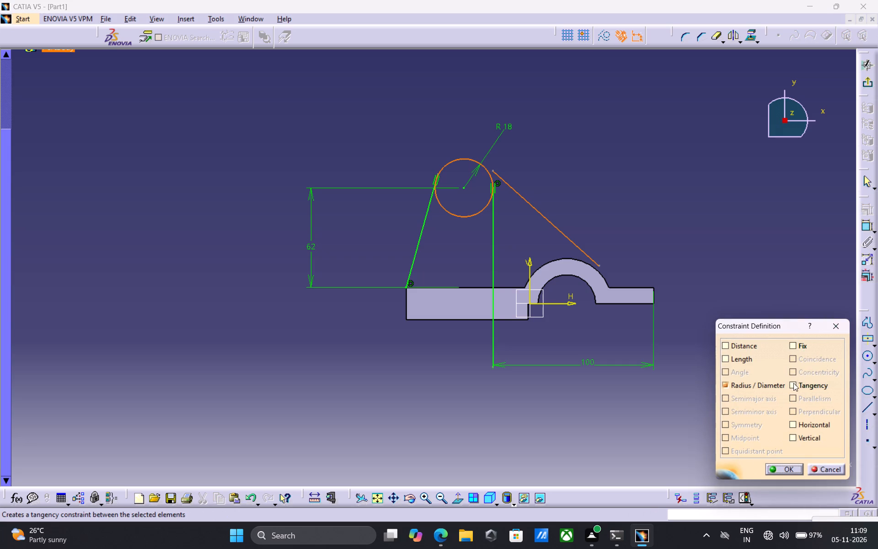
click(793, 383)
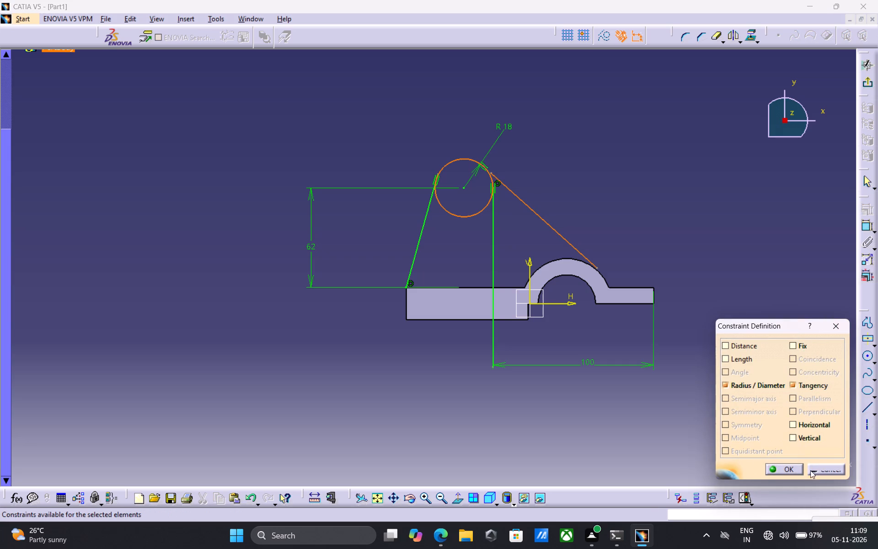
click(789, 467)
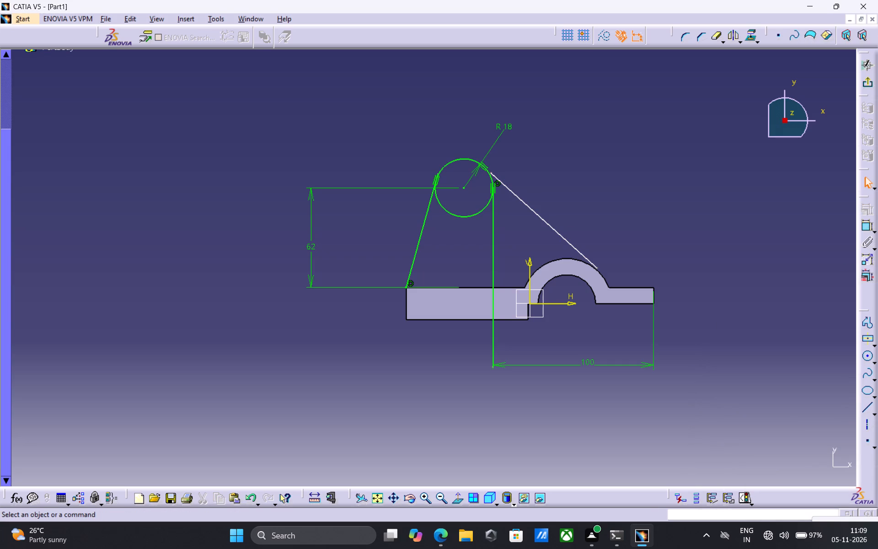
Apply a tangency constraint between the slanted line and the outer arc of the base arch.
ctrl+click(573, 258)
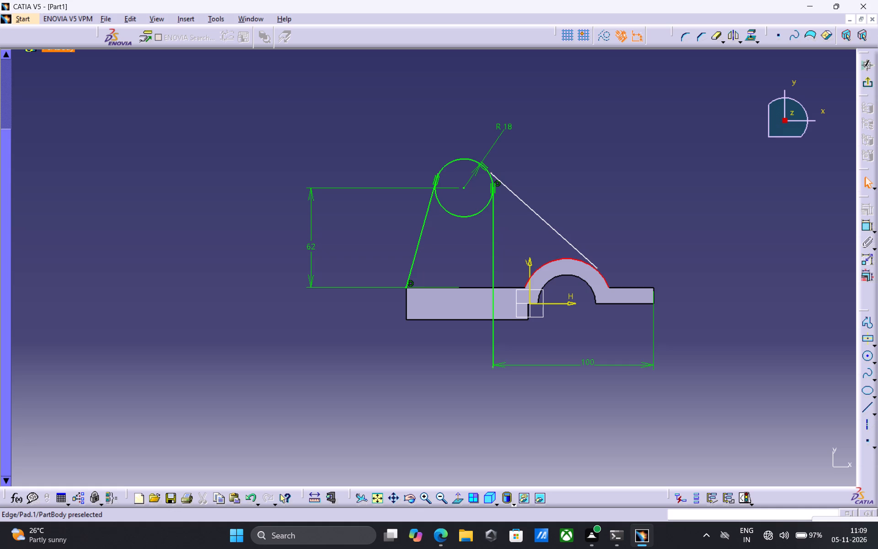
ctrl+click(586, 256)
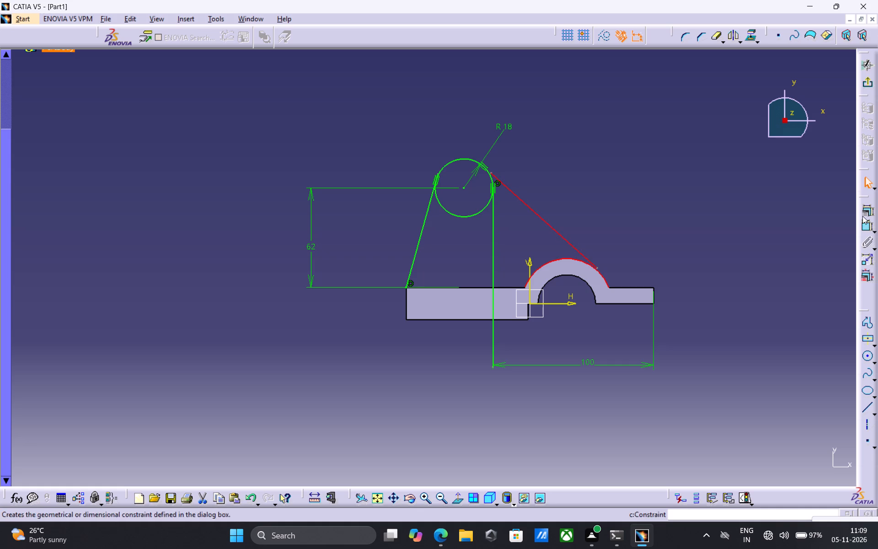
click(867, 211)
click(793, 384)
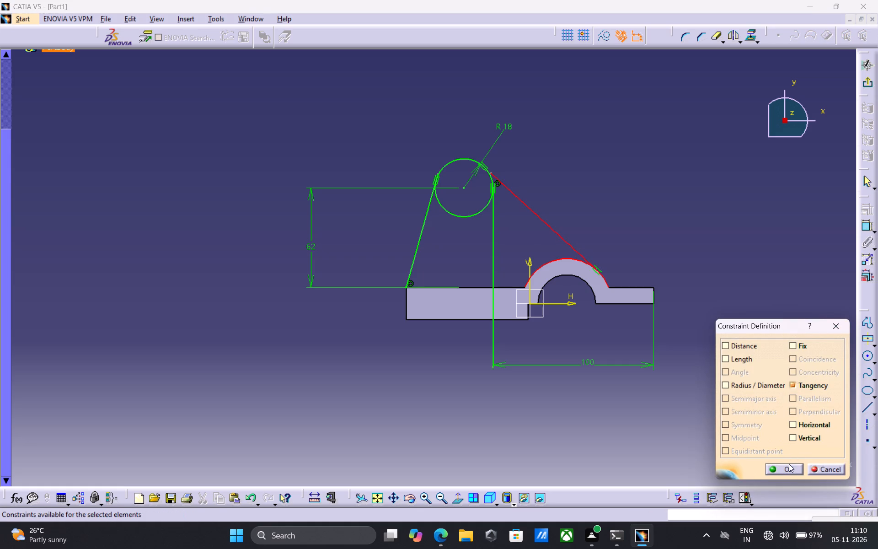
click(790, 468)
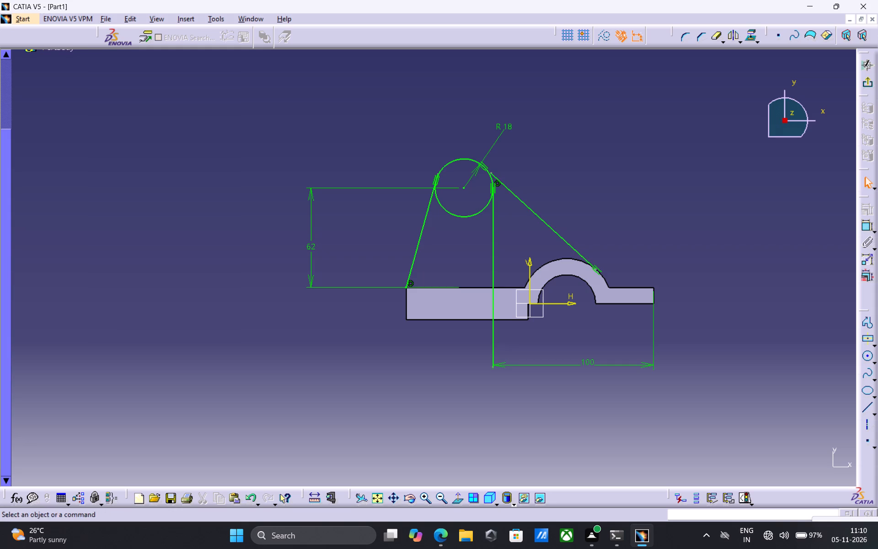
Delete the slanted line between the circle and the base arch.
click(560, 238)
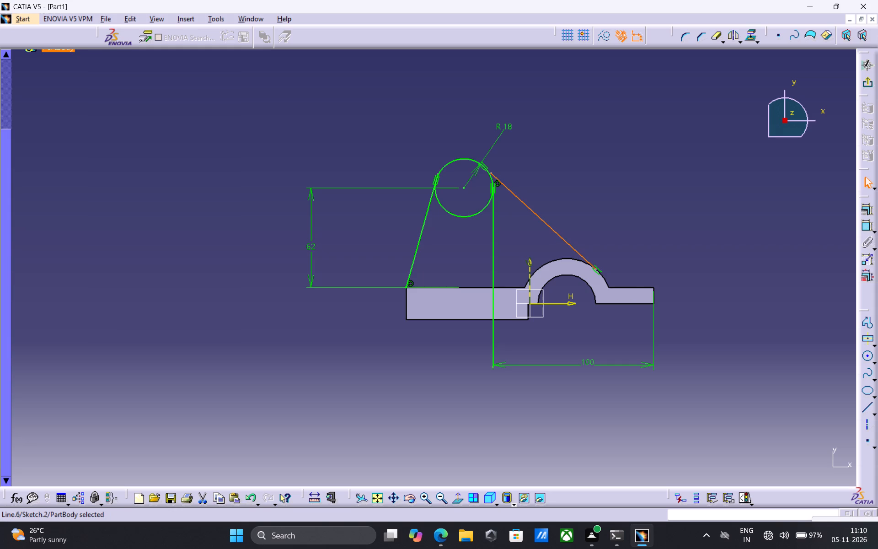
key(Delete)
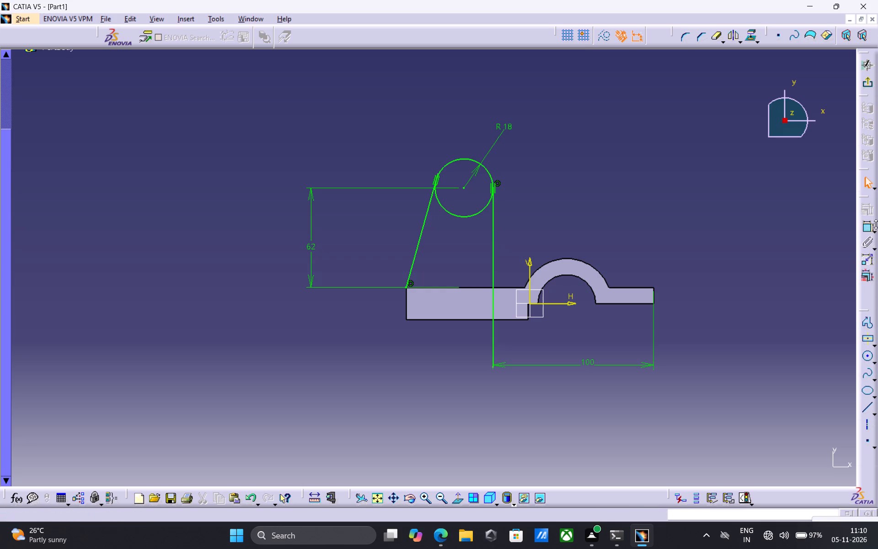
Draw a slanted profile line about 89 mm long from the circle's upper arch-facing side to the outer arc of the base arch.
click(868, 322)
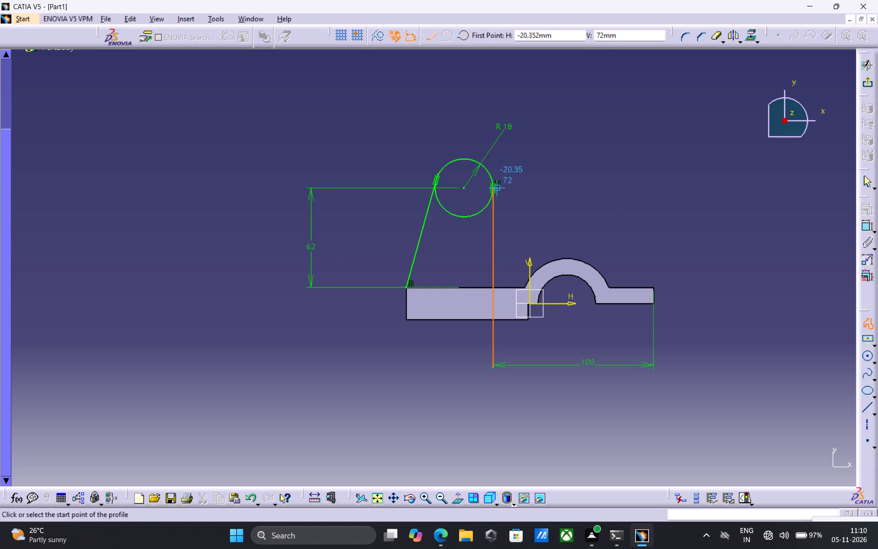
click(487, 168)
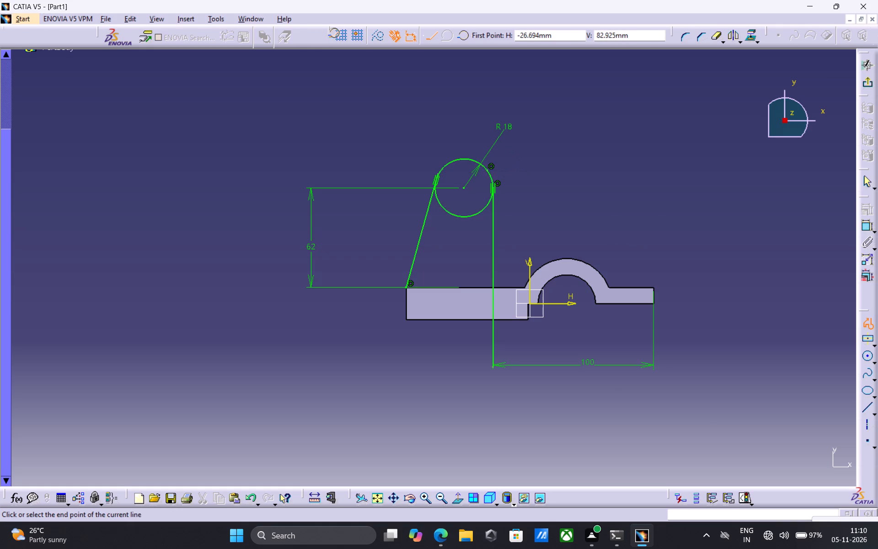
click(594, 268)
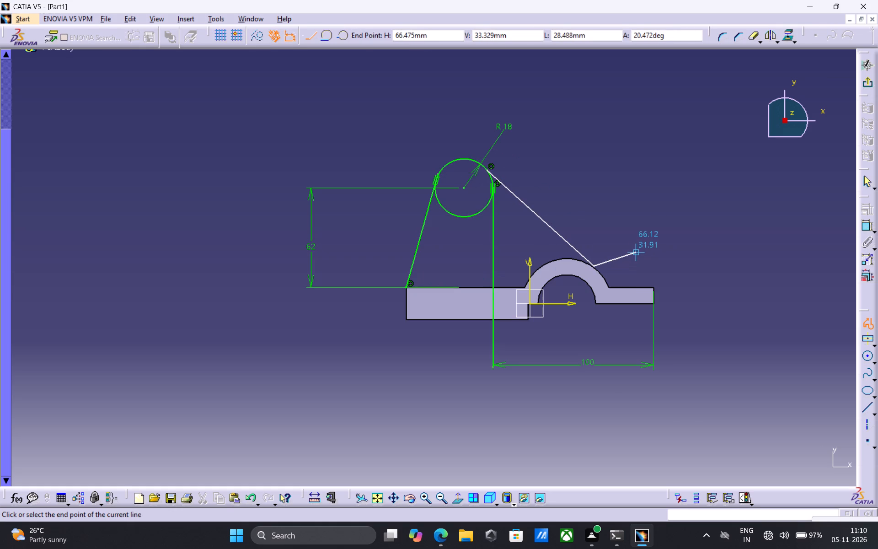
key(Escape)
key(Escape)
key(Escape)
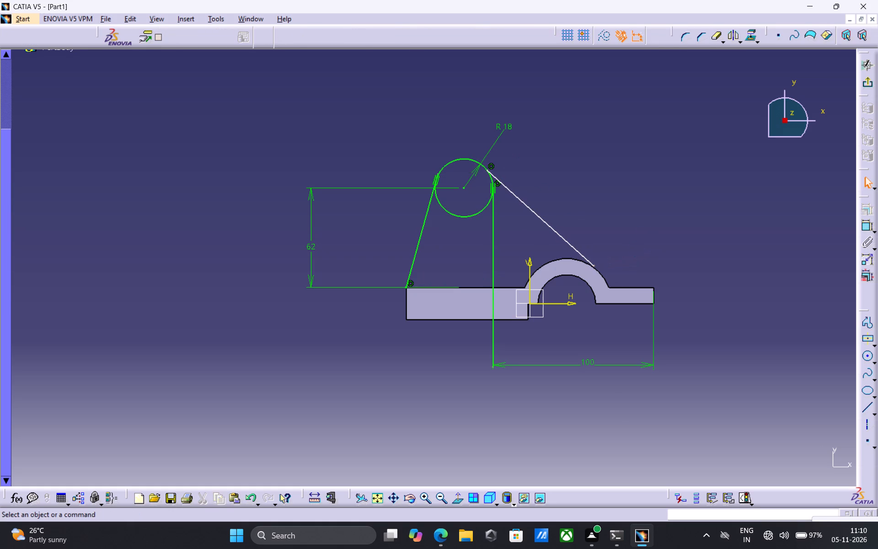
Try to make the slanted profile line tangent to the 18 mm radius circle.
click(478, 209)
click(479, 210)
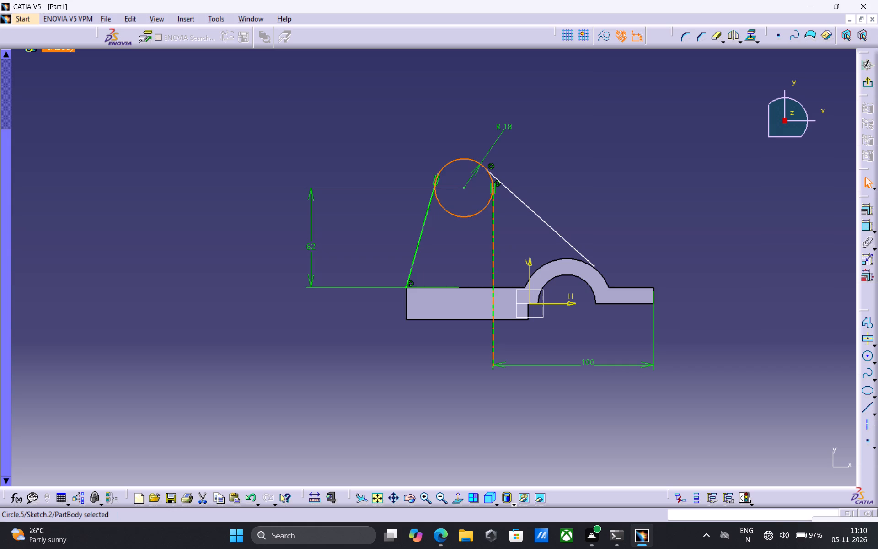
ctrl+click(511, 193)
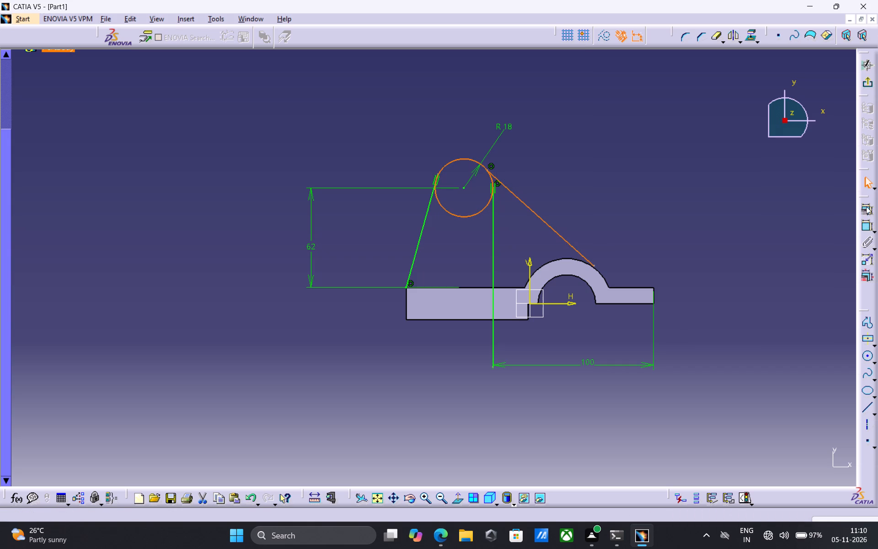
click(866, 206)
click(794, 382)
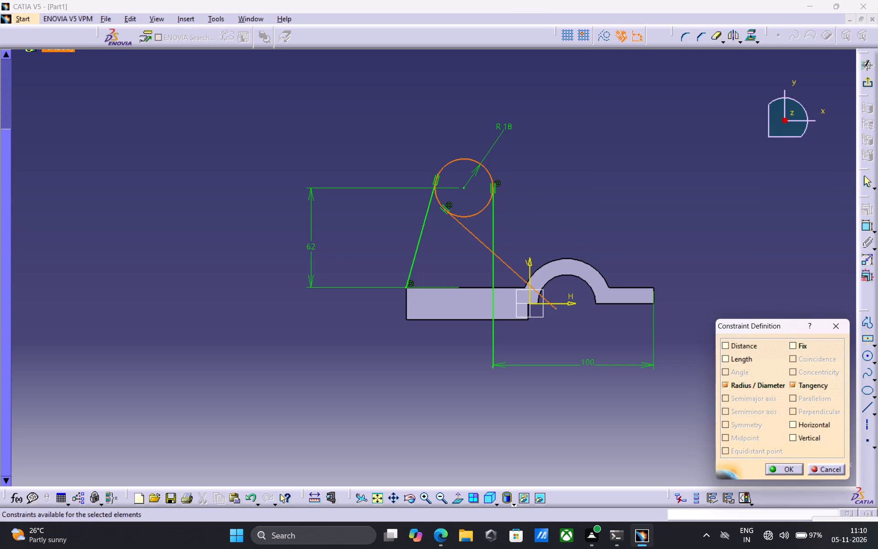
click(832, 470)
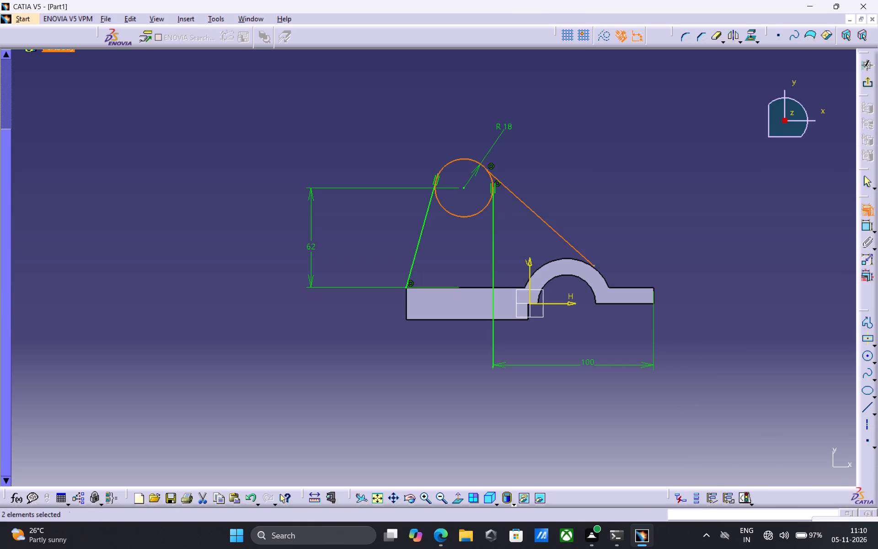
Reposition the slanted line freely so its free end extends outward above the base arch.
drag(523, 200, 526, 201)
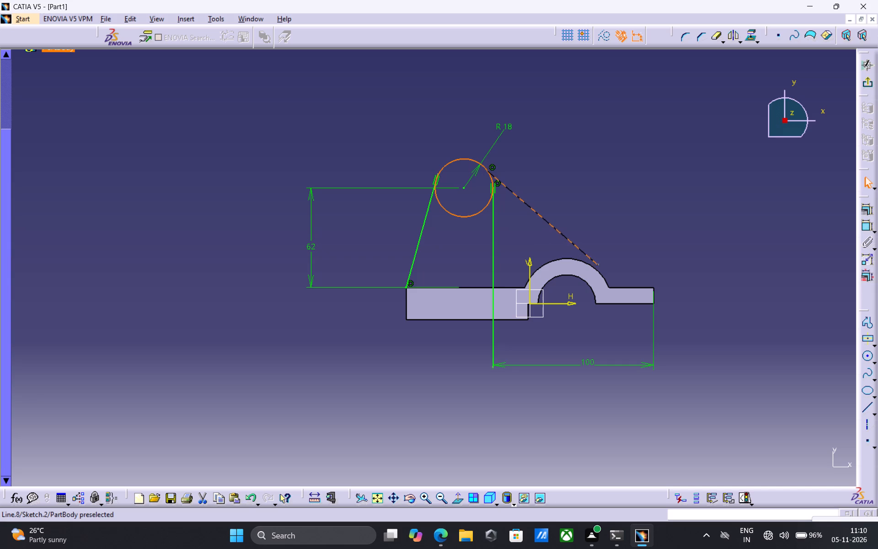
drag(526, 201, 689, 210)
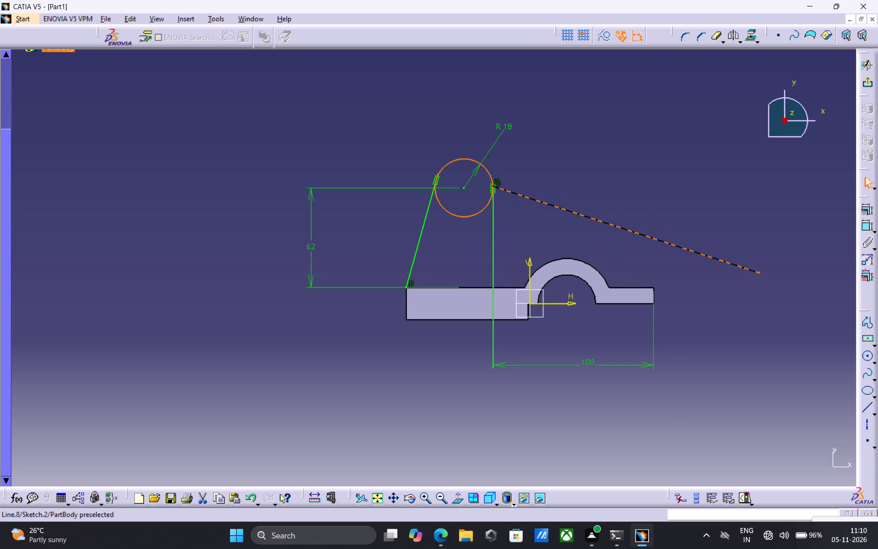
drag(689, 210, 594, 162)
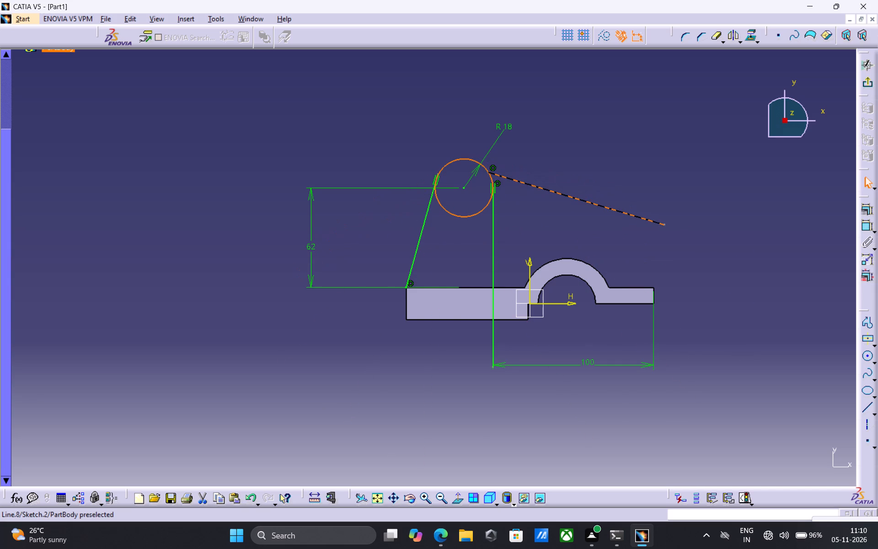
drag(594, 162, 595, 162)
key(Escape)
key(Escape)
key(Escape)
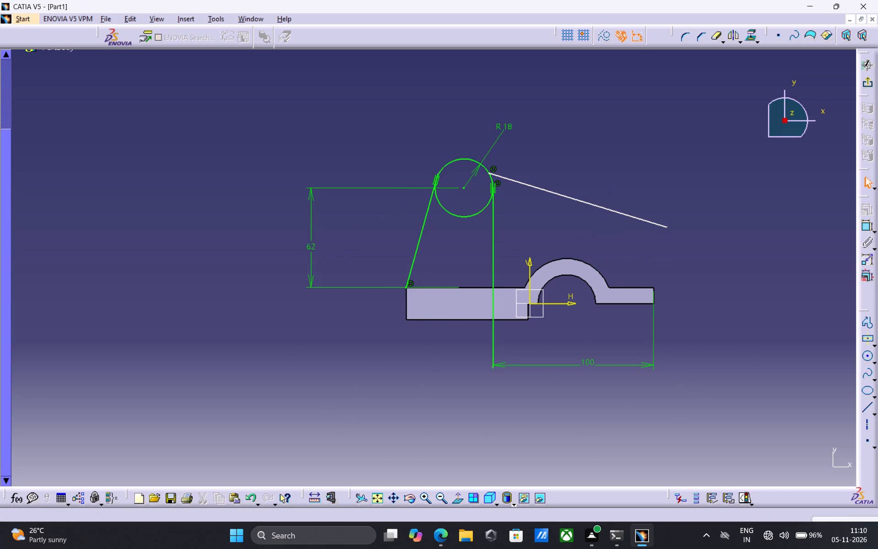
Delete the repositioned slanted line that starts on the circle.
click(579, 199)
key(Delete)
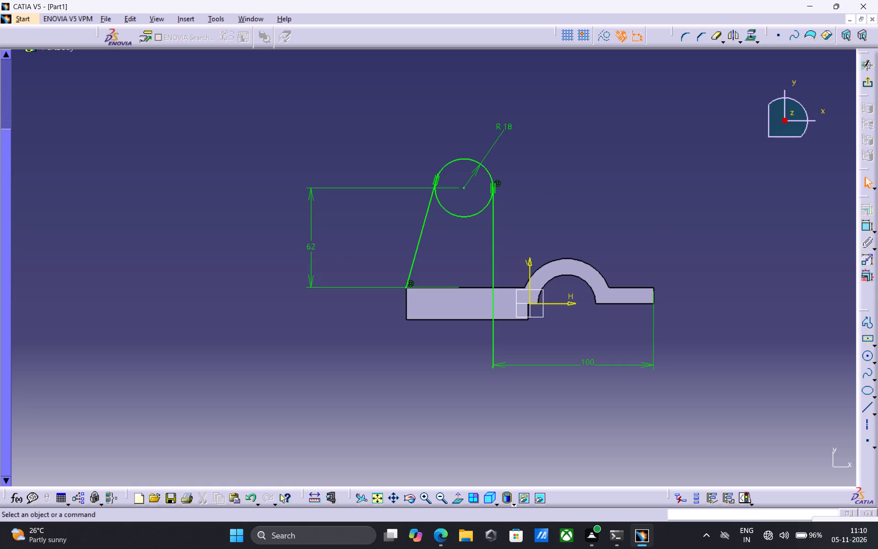
Draw a slanted line about 87 mm long from just outside the circle's upper arch-facing side to the outer arc of the base arch.
click(865, 410)
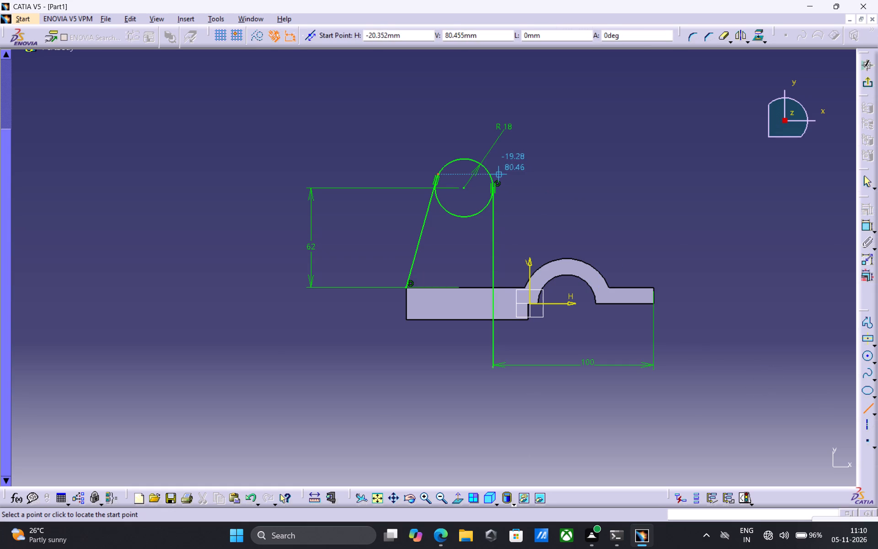
click(497, 171)
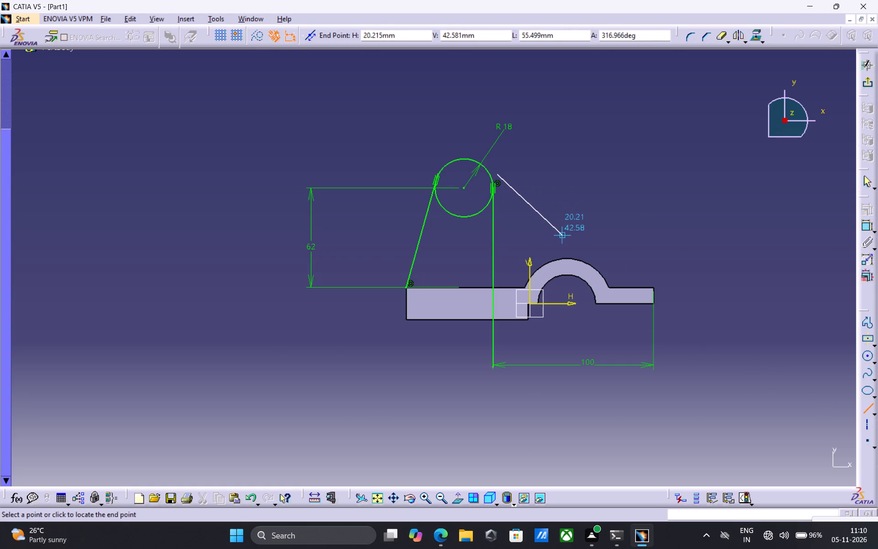
click(602, 270)
key(Escape)
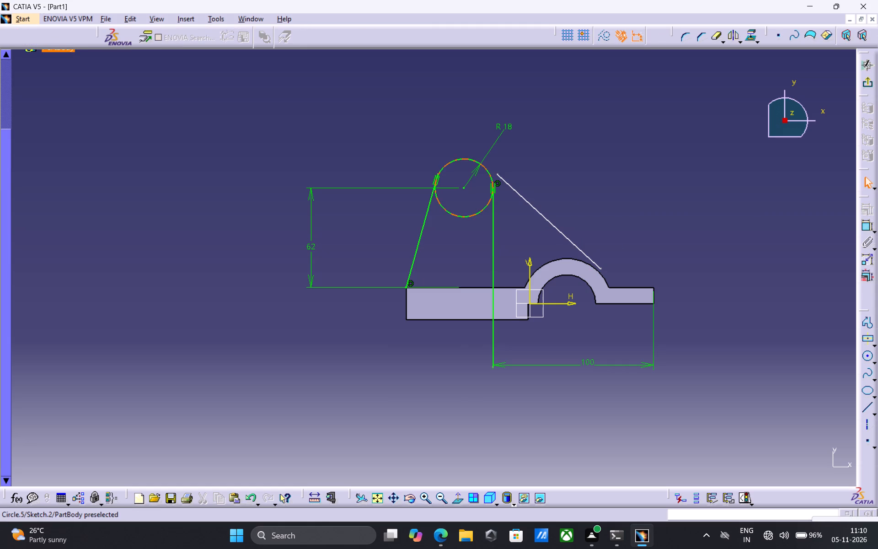
Apply a tangency constraint between the 18 mm radius circle and the new slanted line.
click(488, 172)
ctrl+click(514, 189)
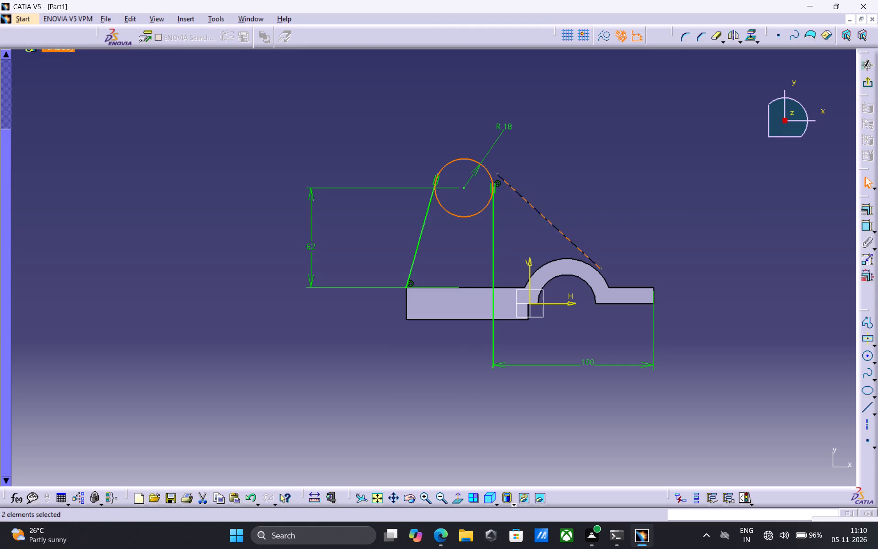
click(864, 212)
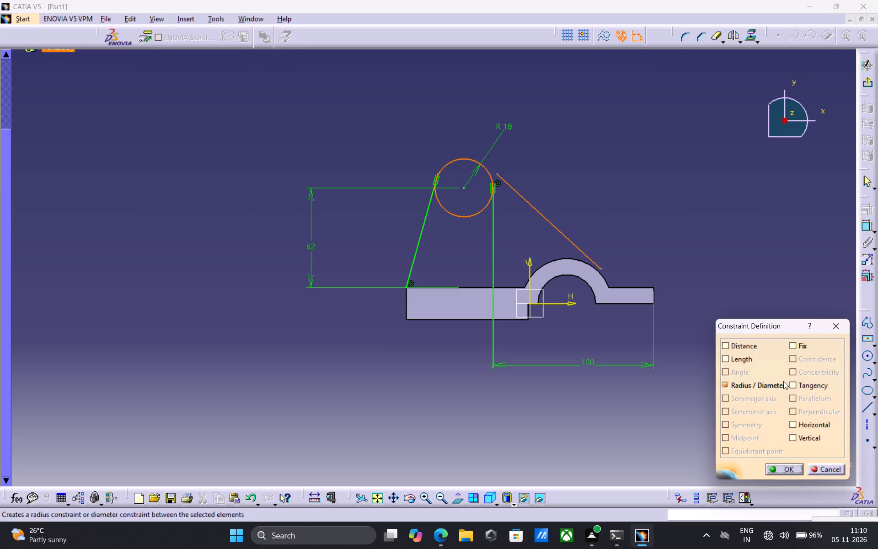
click(792, 385)
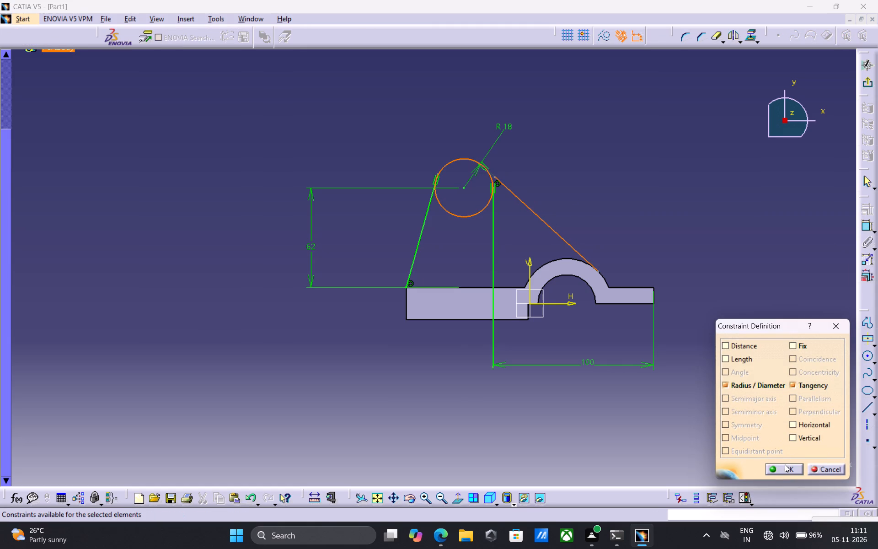
click(785, 466)
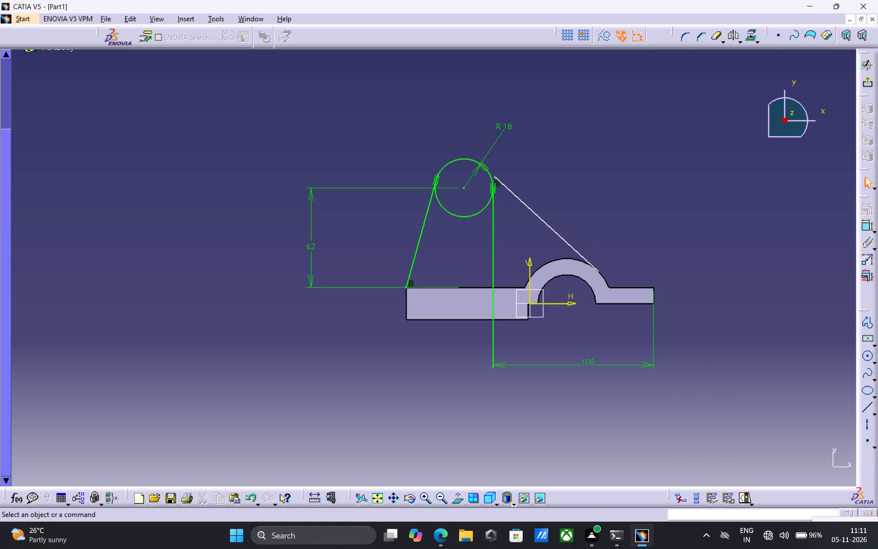
Swing the slanted line about the 18 mm radius circle so its free end lifts clear of the base arch.
drag(532, 211, 517, 198)
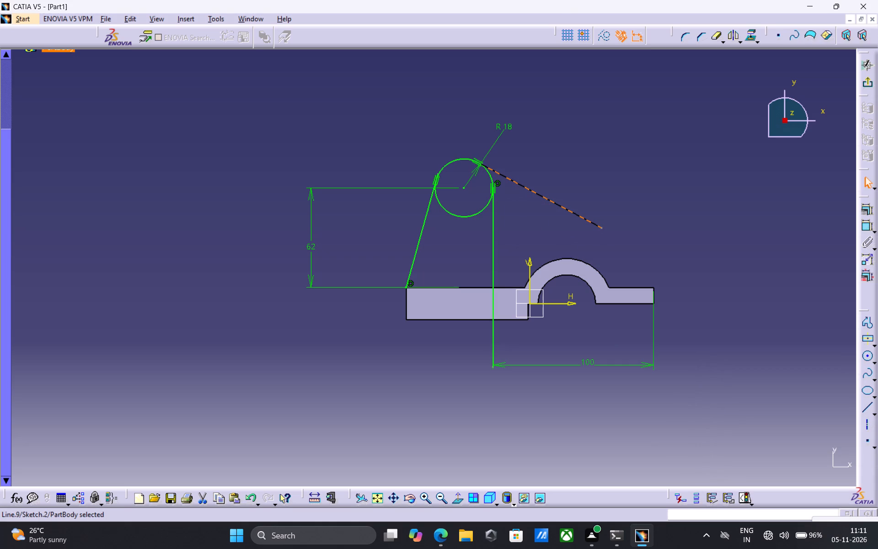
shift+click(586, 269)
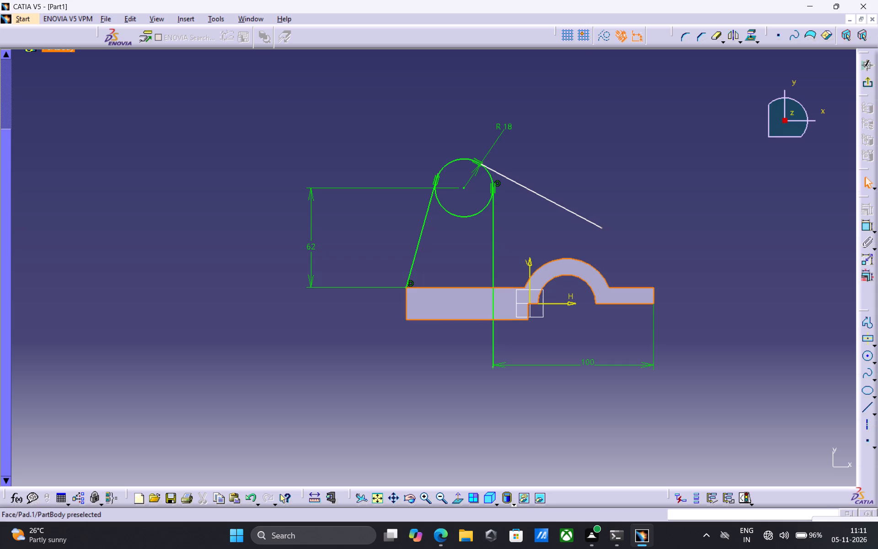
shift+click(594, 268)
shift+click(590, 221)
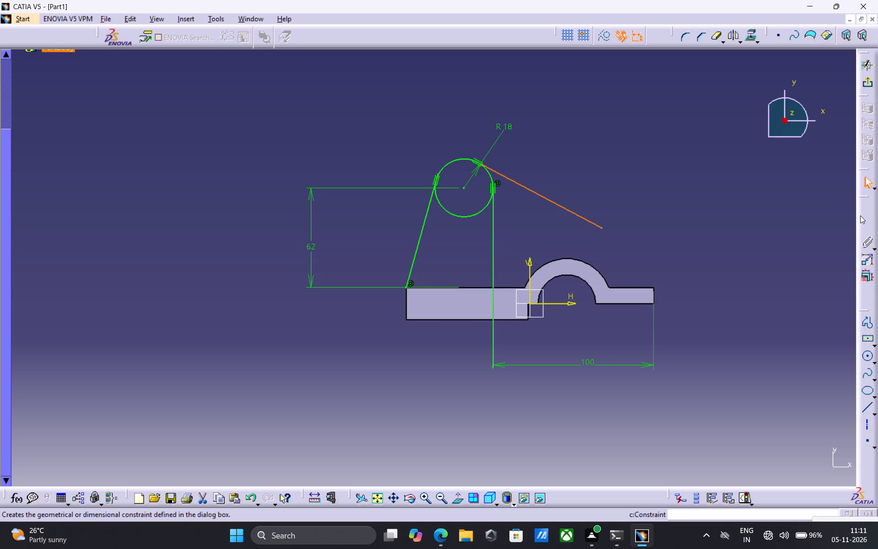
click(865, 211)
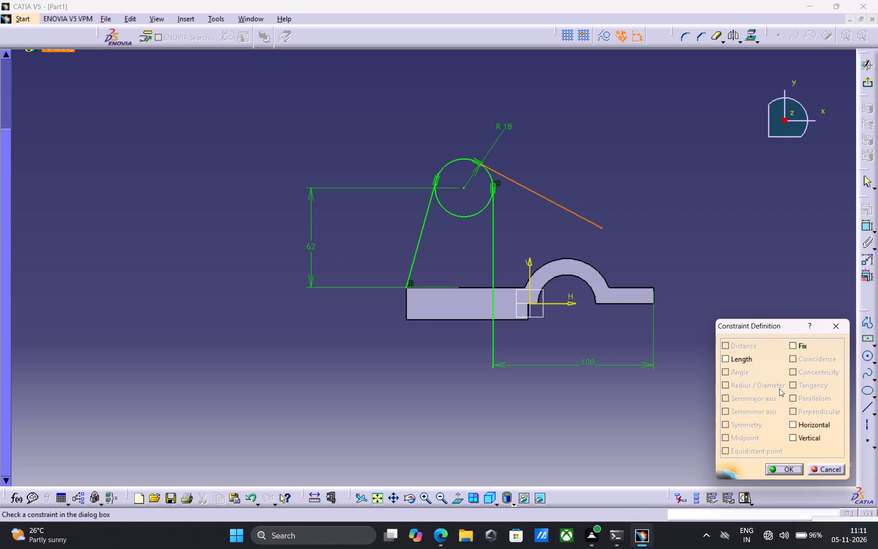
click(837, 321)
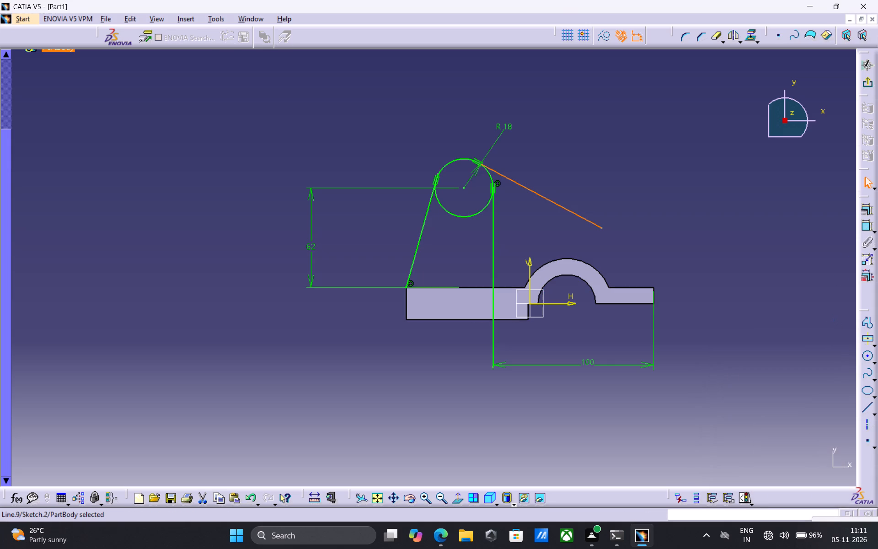
Apply a tangency constraint between the slanted line and the outer arc of the base arch.
shift+click(585, 261)
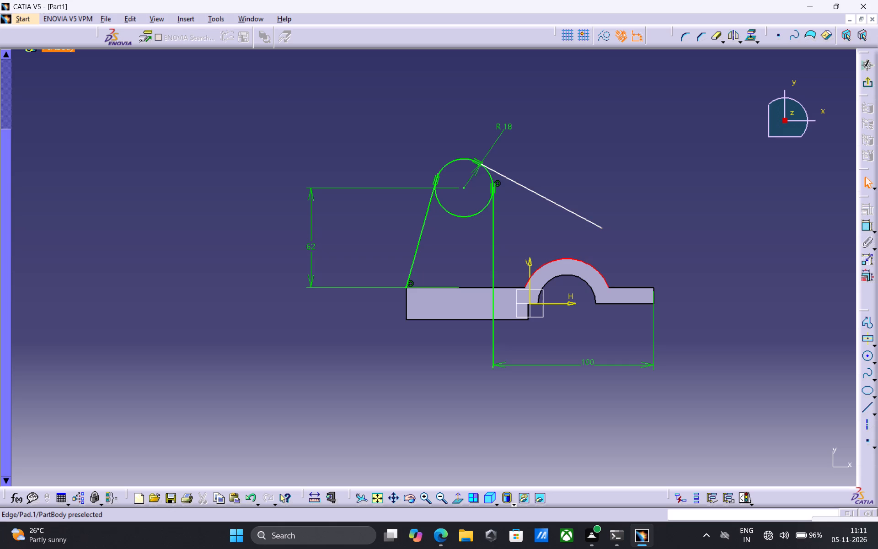
click(581, 217)
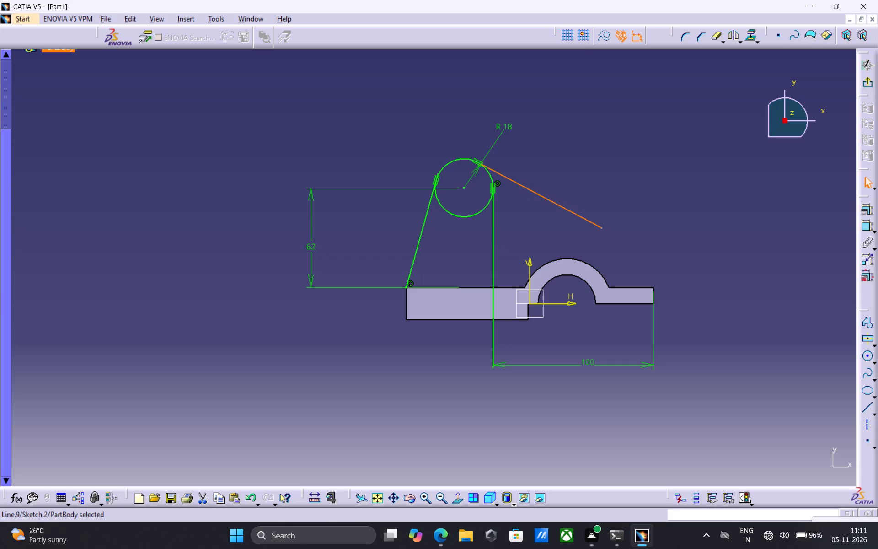
ctrl+click(581, 260)
click(861, 212)
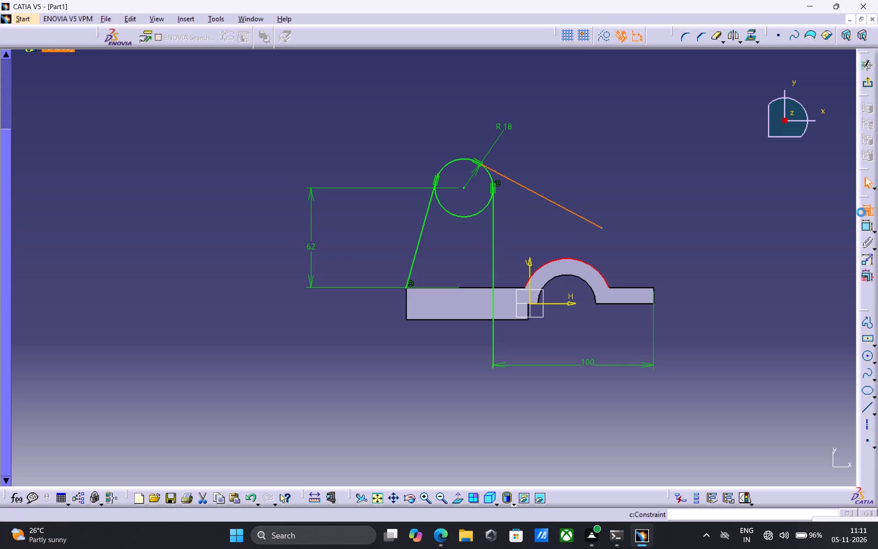
click(794, 382)
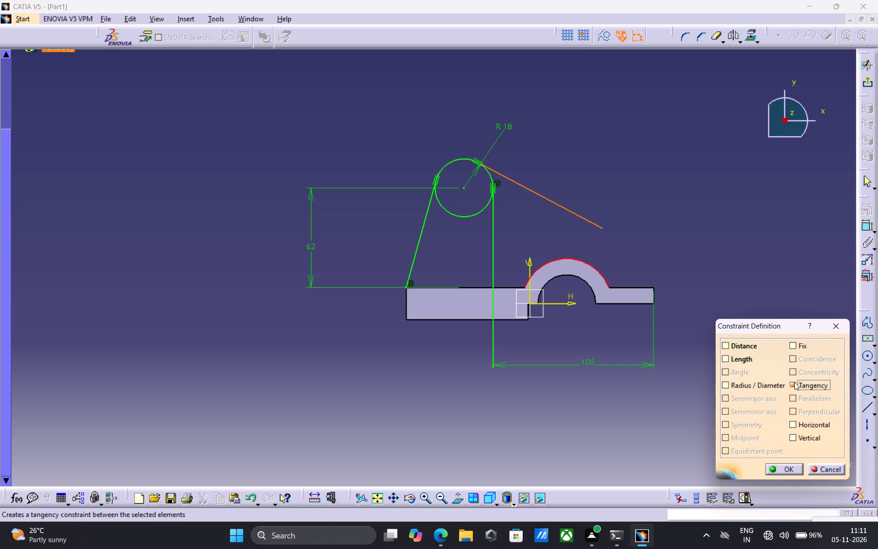
click(784, 468)
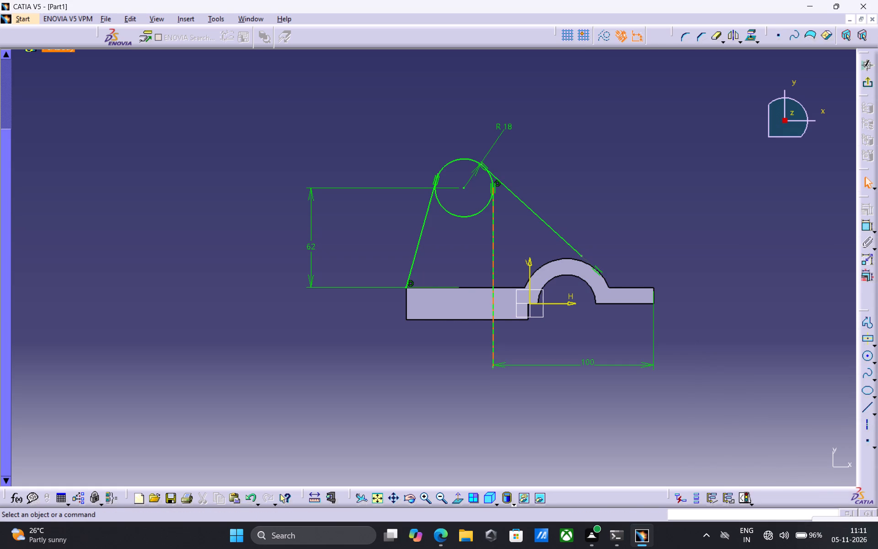
Quick-trim the lower part of the 18 mm radius circle between the left slanted line and the vertical line.
click(715, 36)
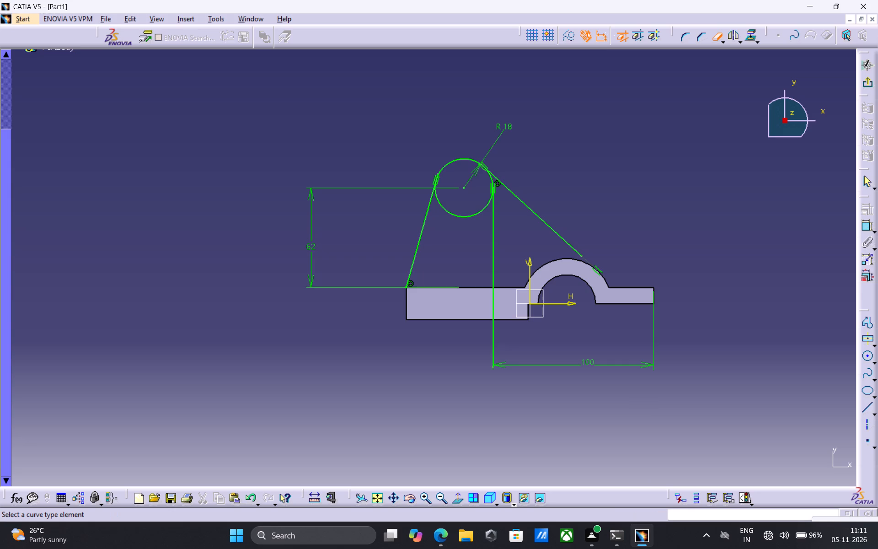
click(471, 214)
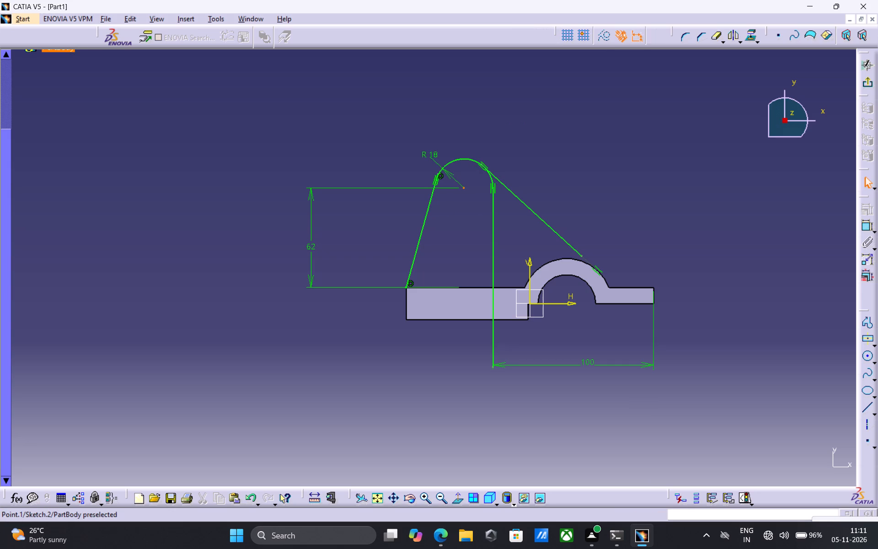
Redraw the circle's lower half as an 18 mm radius three-point arc between the trimmed ends and exit the sketch.
click(875, 362)
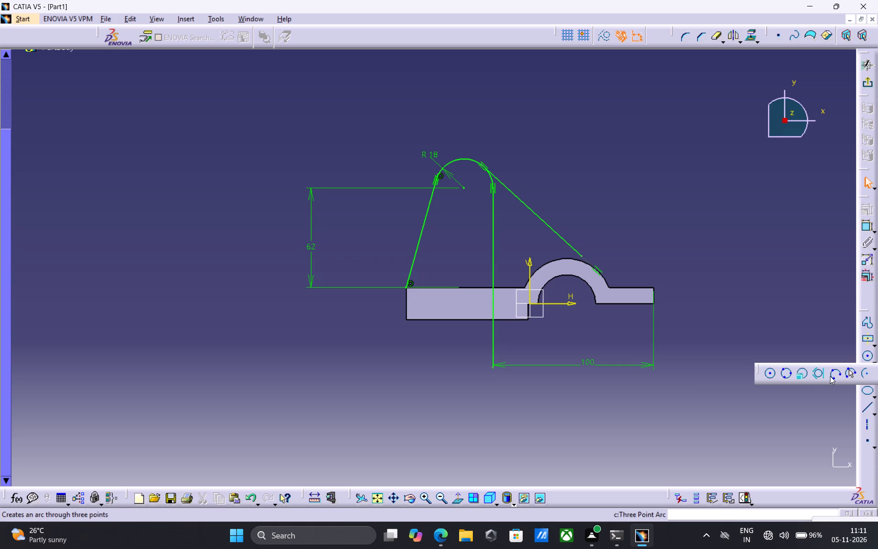
click(830, 376)
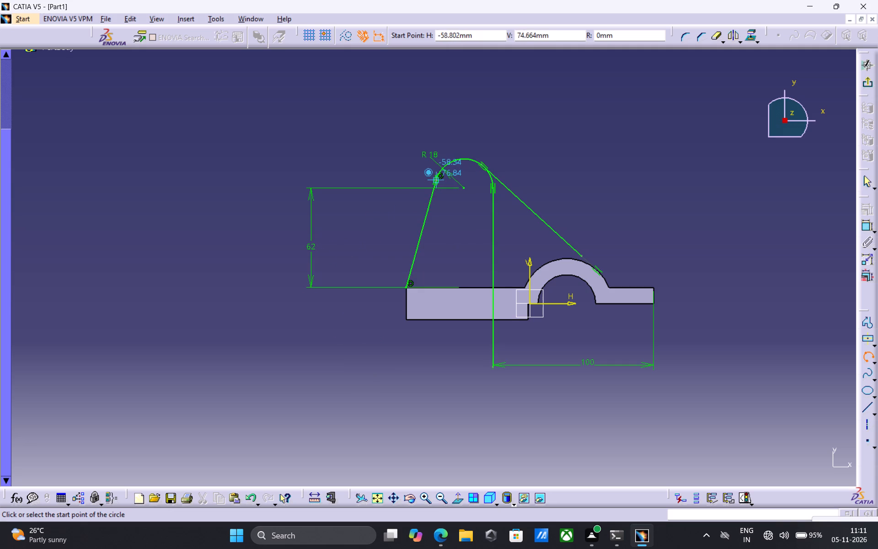
click(434, 183)
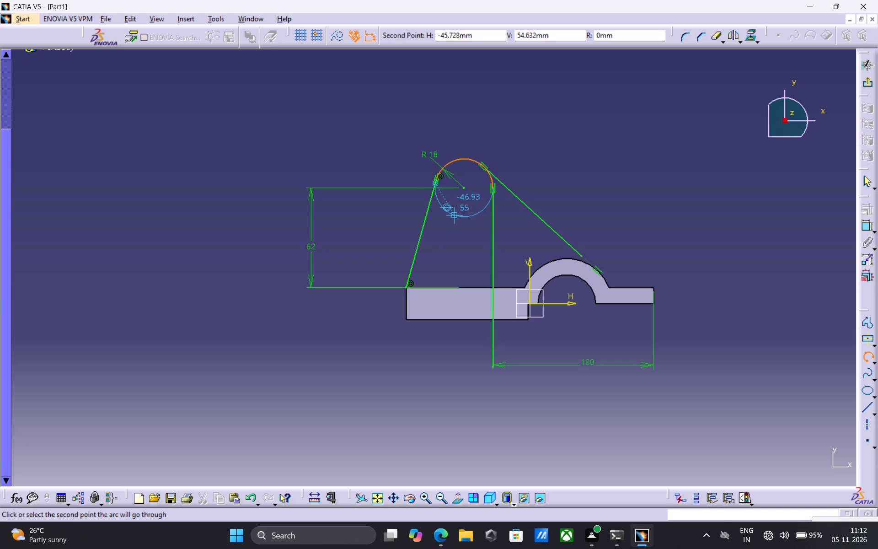
click(462, 215)
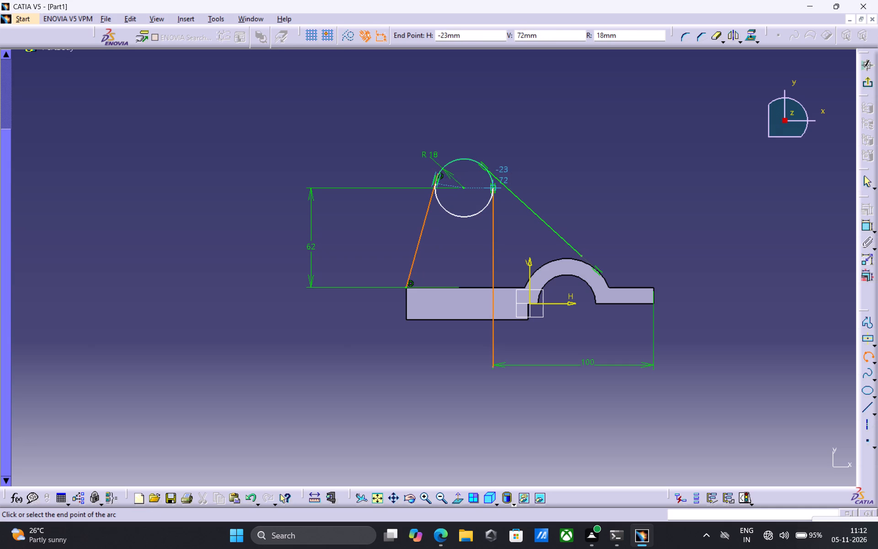
click(492, 188)
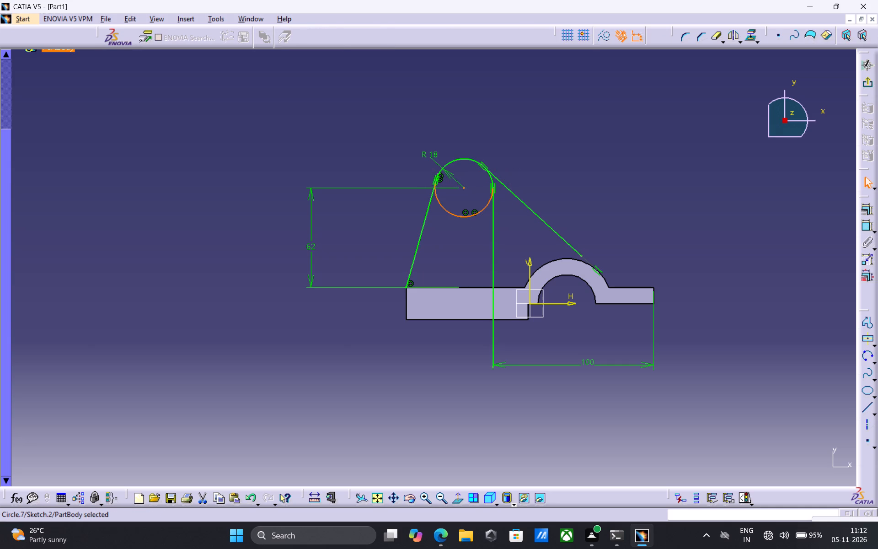
key(Escape)
key(Escape)
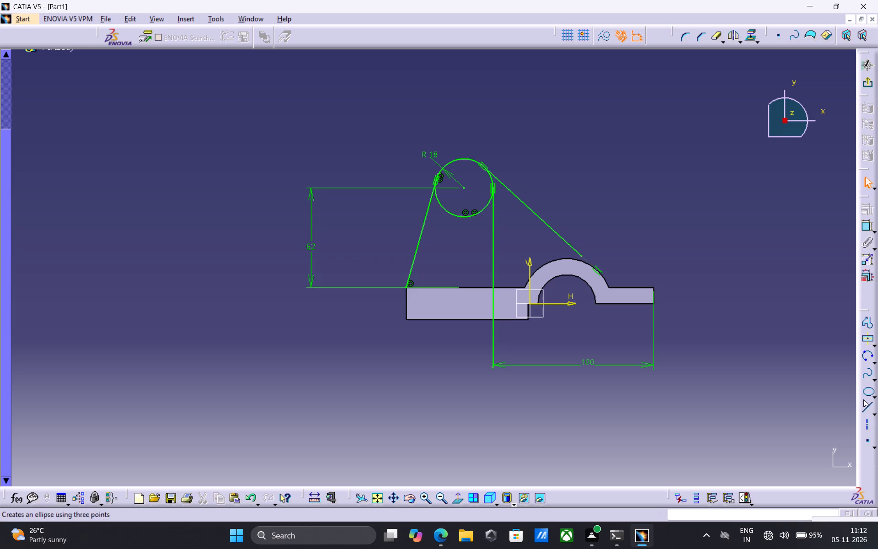
key(Escape)
key(Escape)
key(Escape)
click(875, 86)
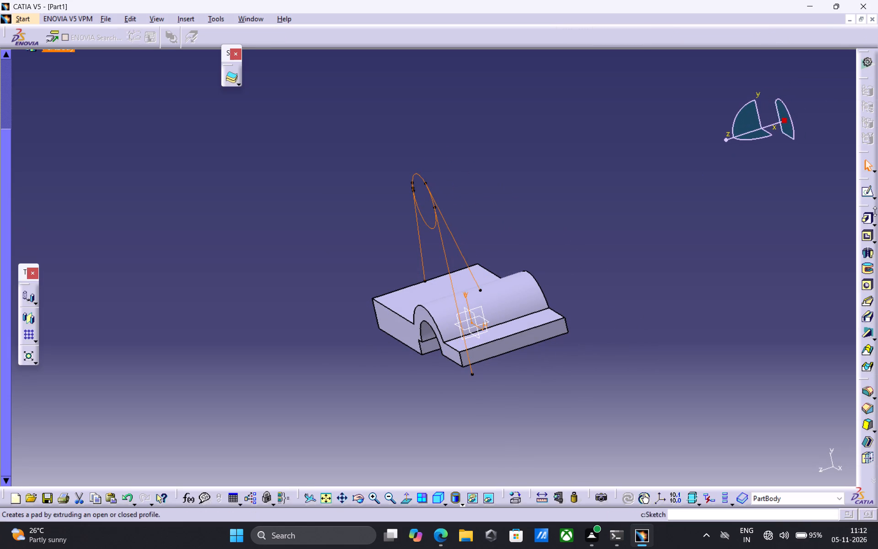
Reopen the web sketch, delete the vertical line tangent to the circle, and exit the sketch.
click(872, 193)
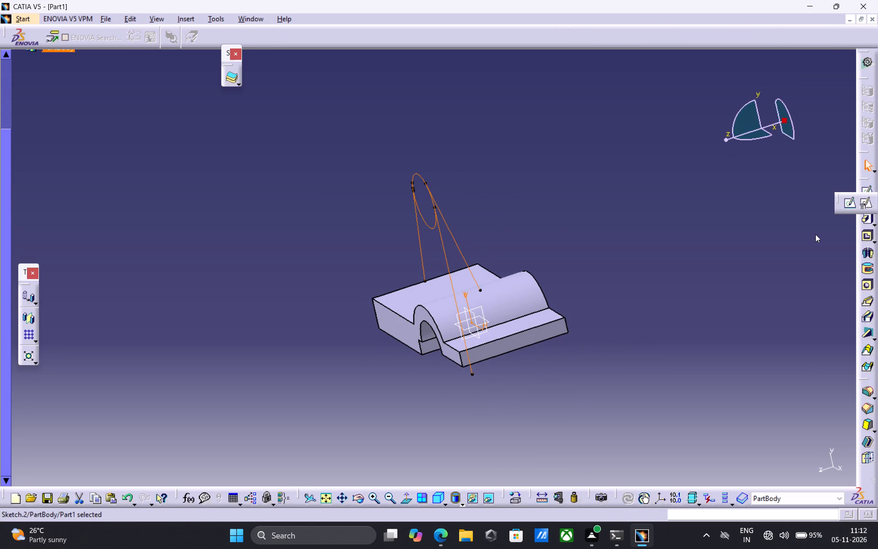
click(846, 205)
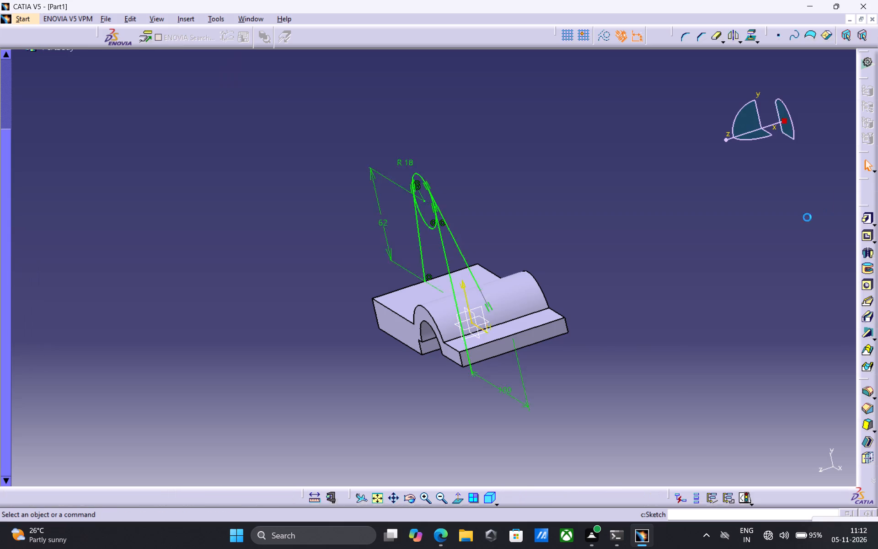
click(492, 248)
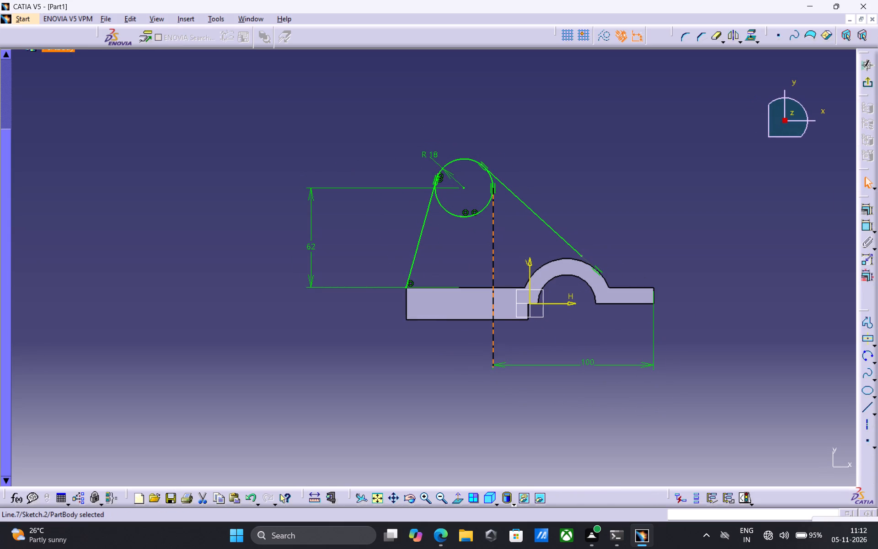
key(Delete)
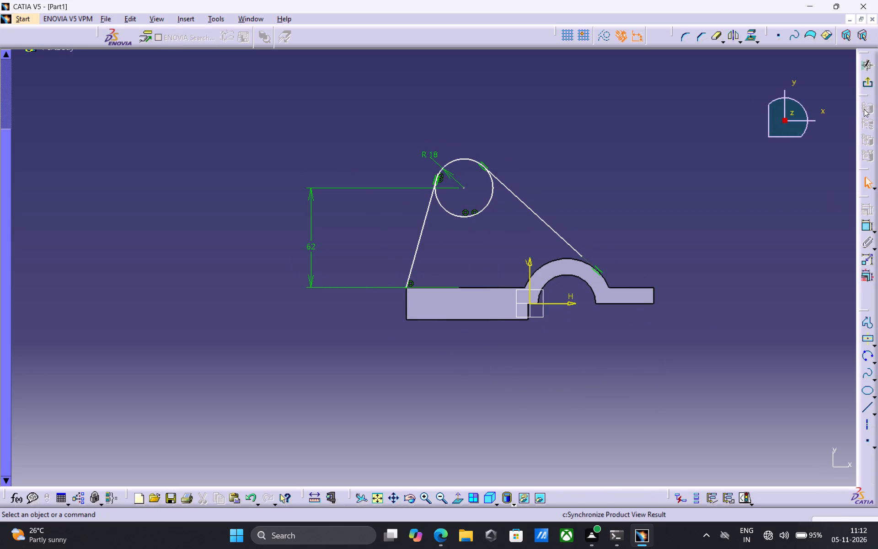
click(868, 83)
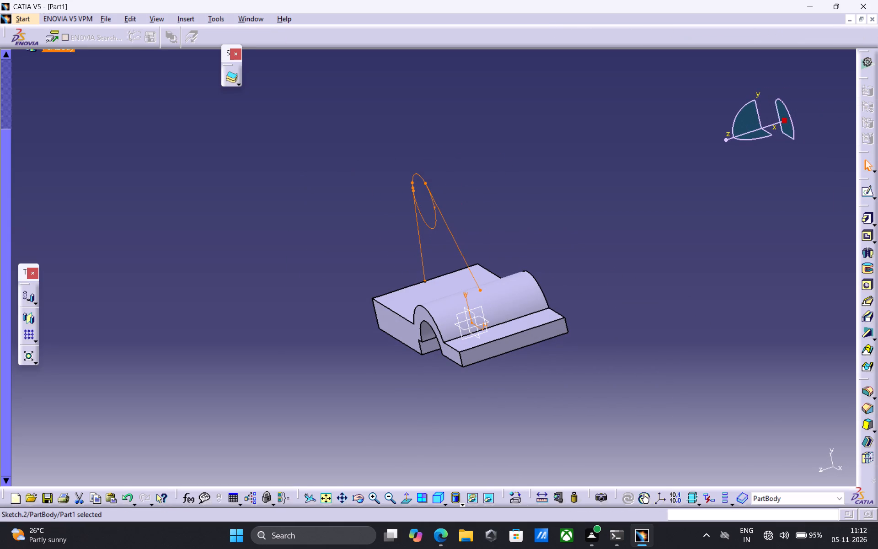
key(Escape)
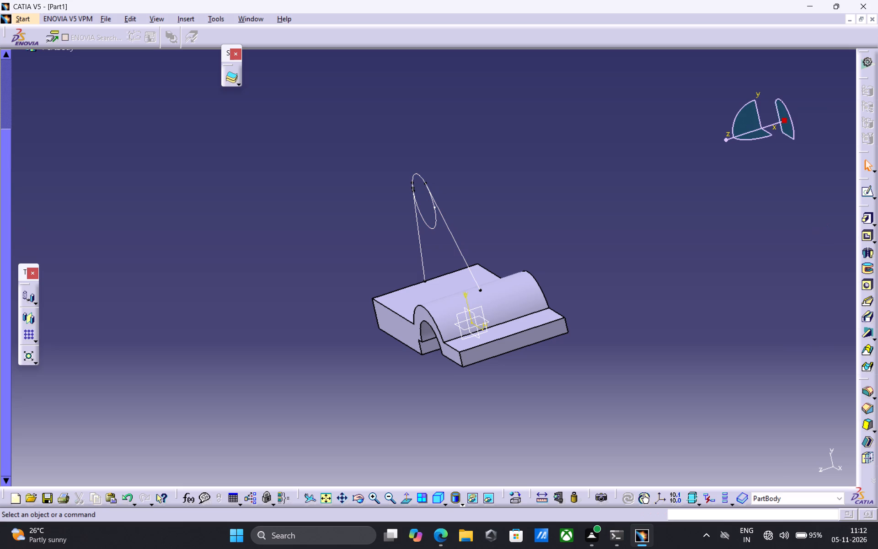
key(Escape)
key(Escape)
key(Escape)
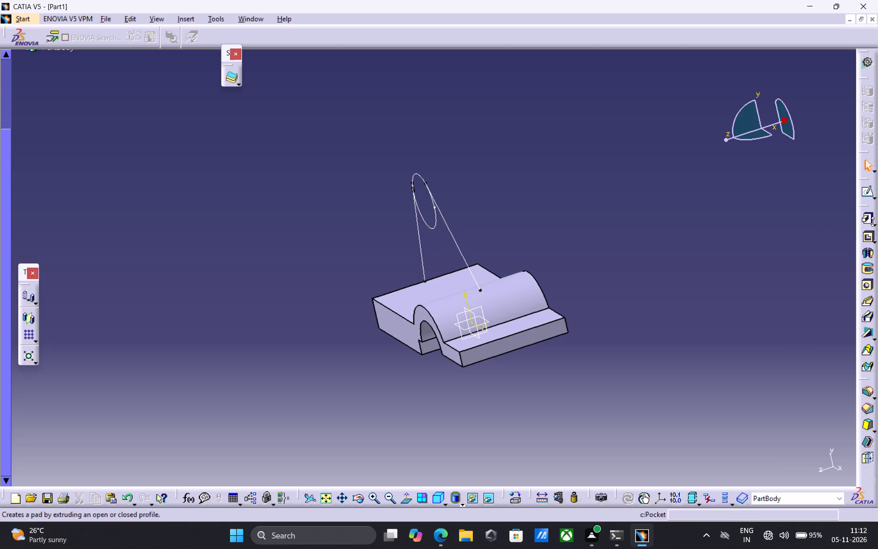
Create a pad from only the circle sub-element of the web sketch, with 25 mm length and mirrored extent.
click(867, 221)
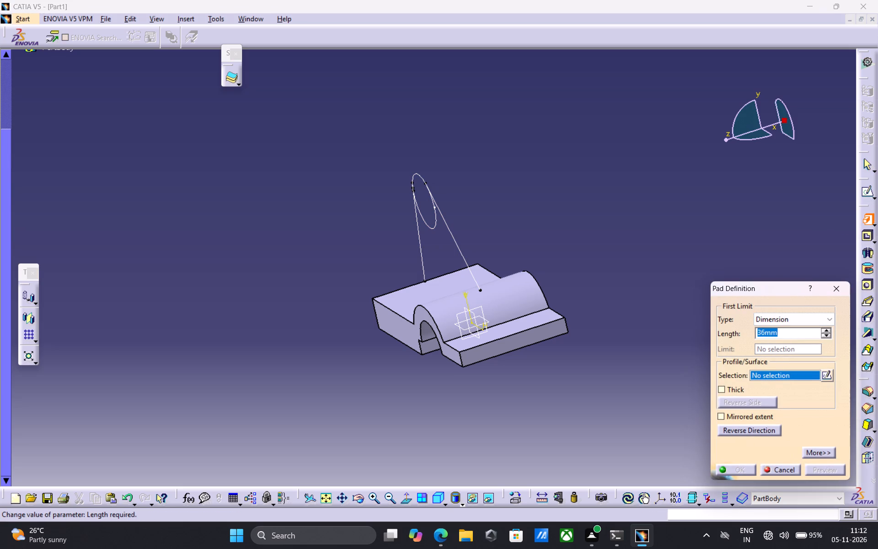
right_click(789, 374)
click(786, 387)
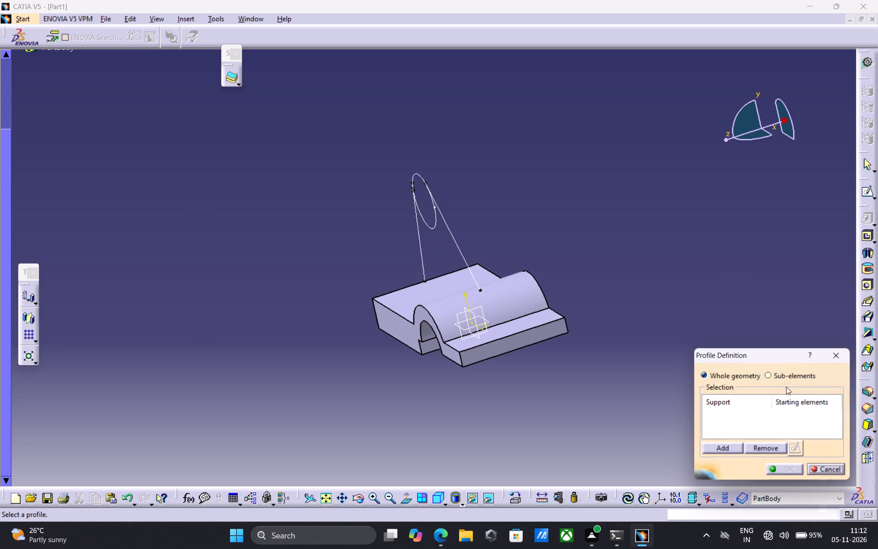
click(771, 377)
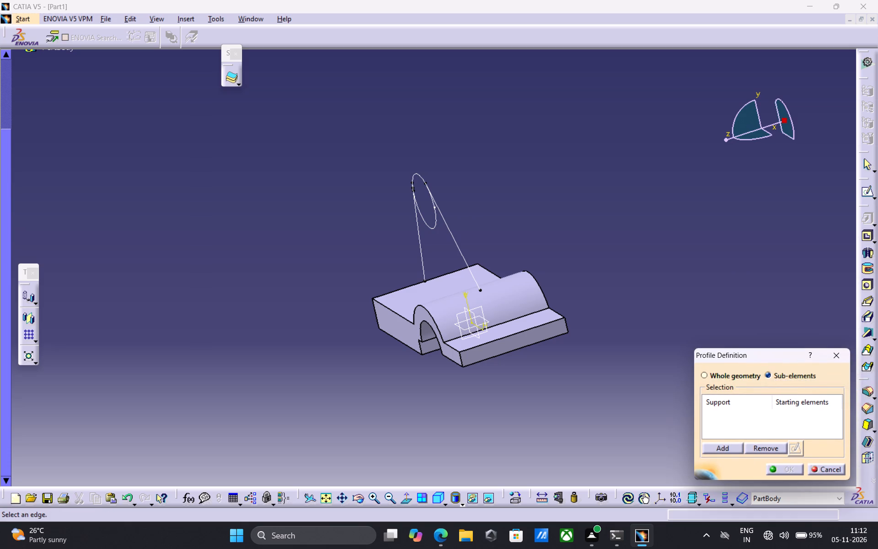
click(418, 176)
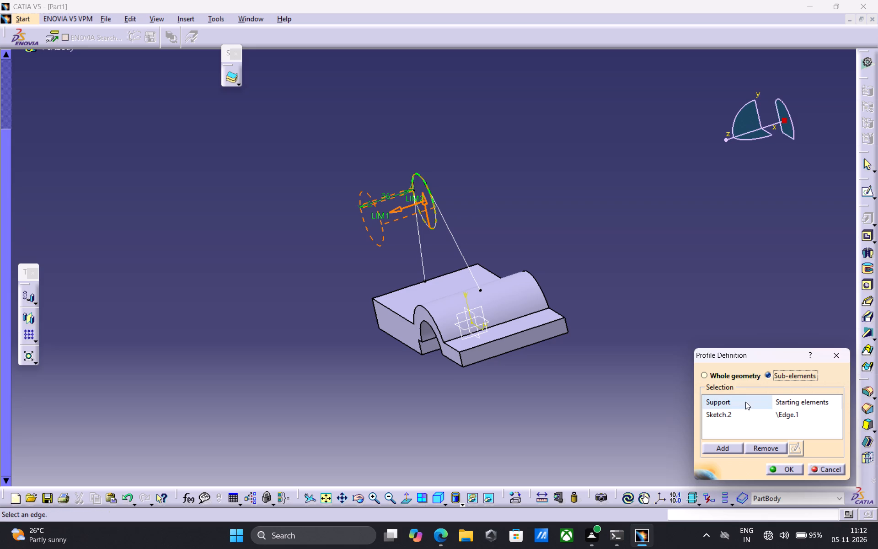
click(782, 471)
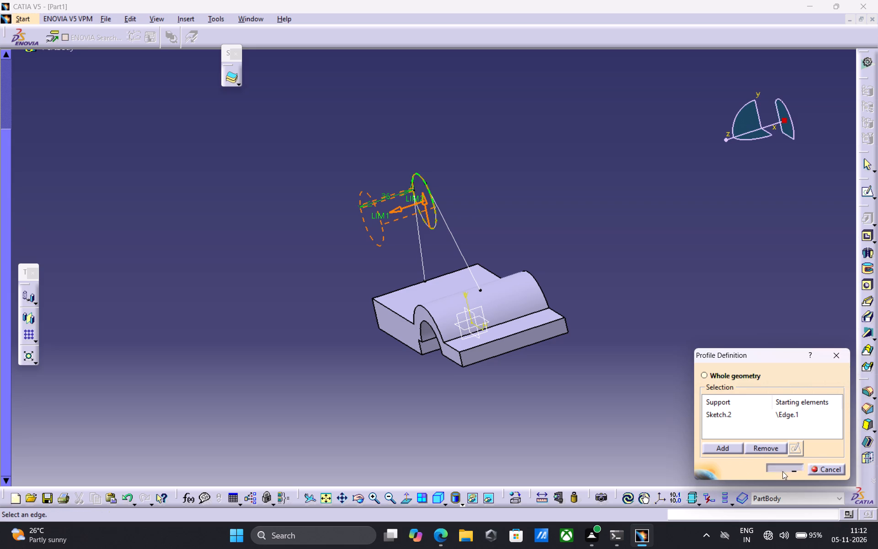
click(764, 332)
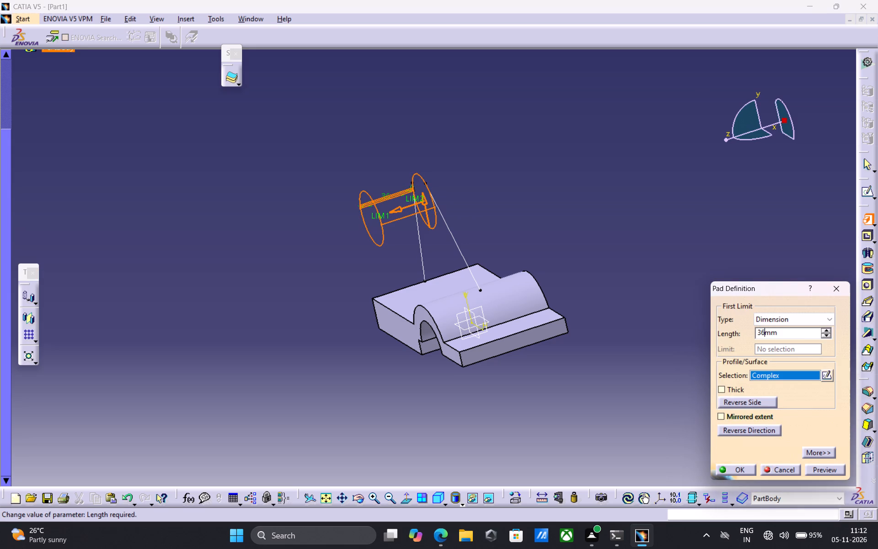
key(BackSpace)
key(BackSpace)
text(25)
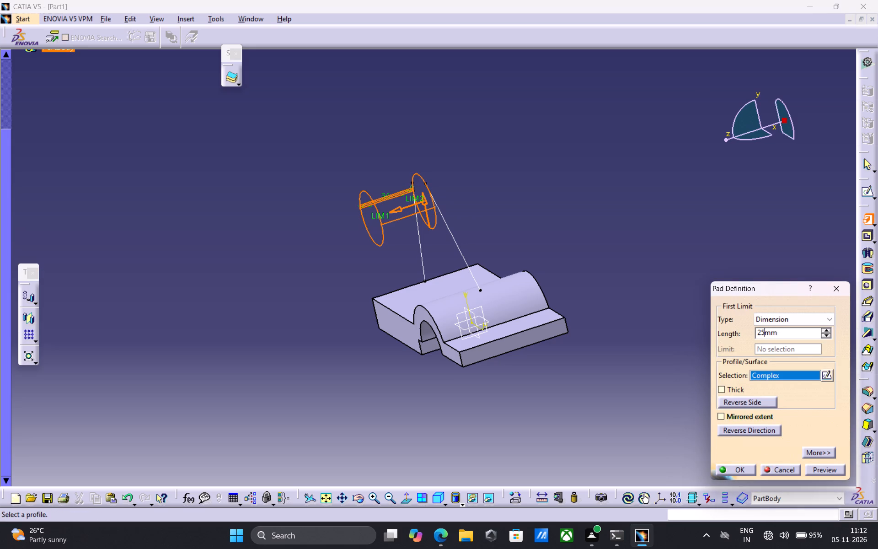
click(720, 416)
click(744, 470)
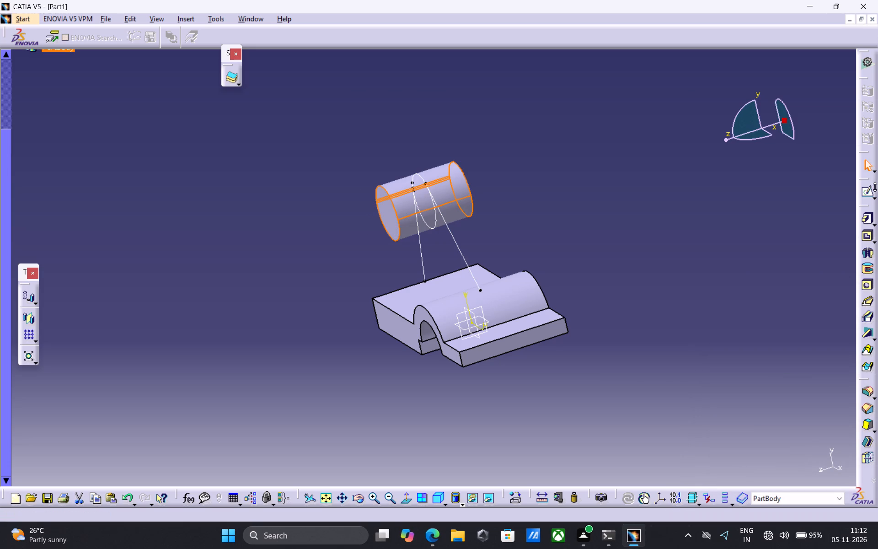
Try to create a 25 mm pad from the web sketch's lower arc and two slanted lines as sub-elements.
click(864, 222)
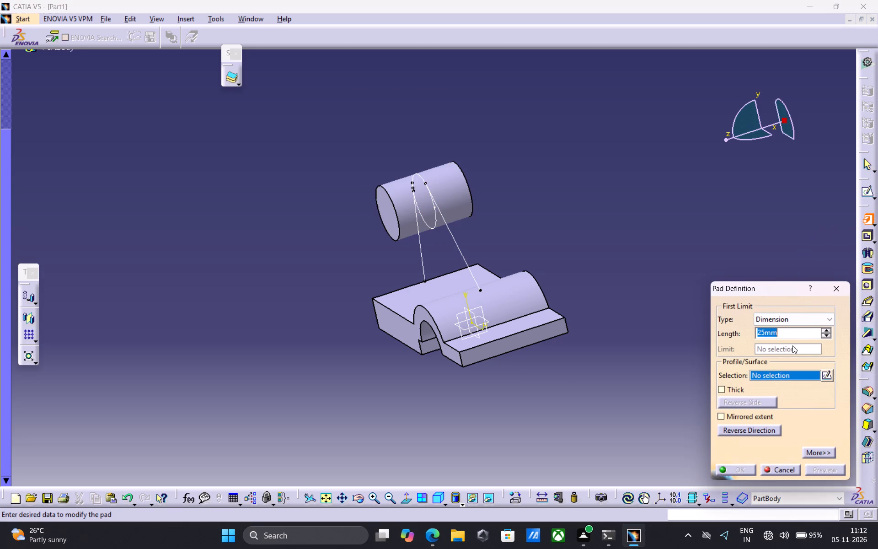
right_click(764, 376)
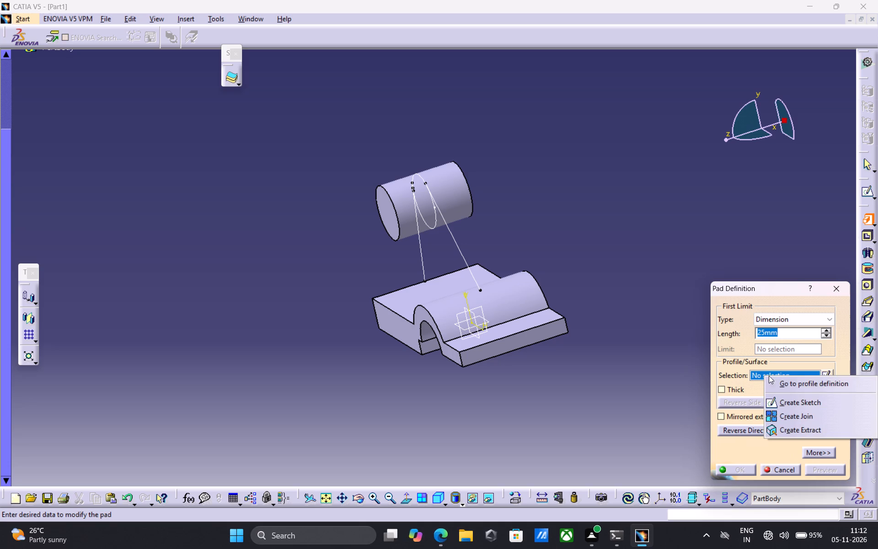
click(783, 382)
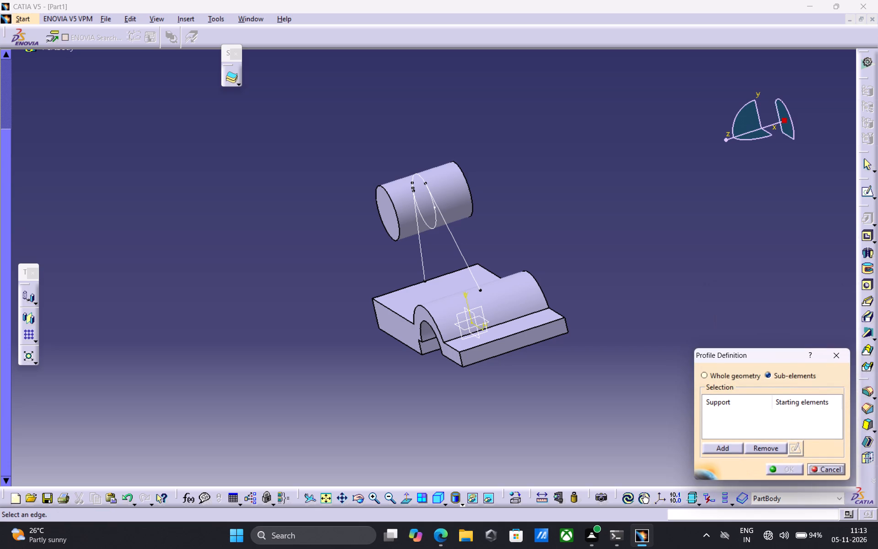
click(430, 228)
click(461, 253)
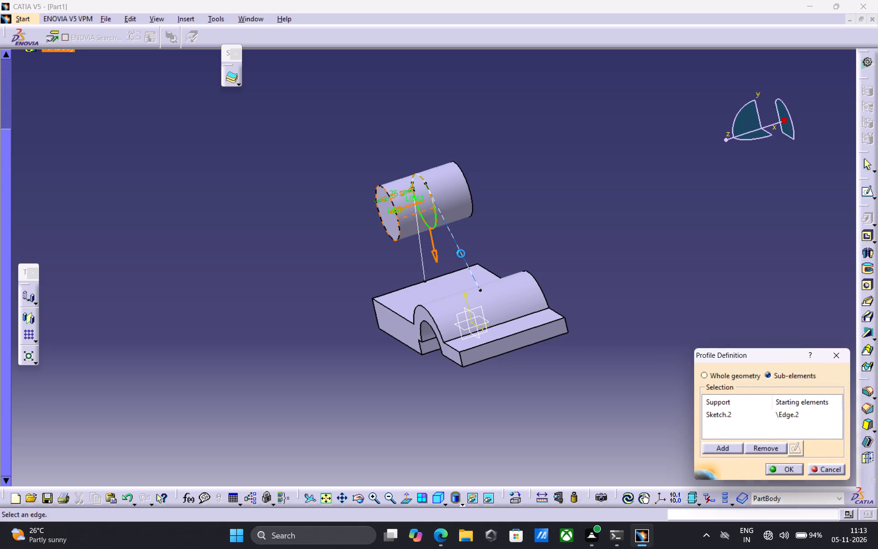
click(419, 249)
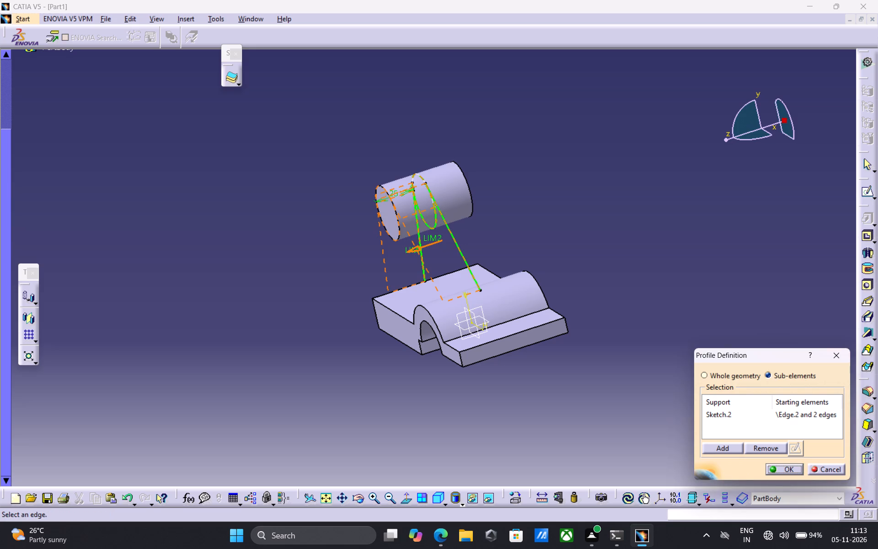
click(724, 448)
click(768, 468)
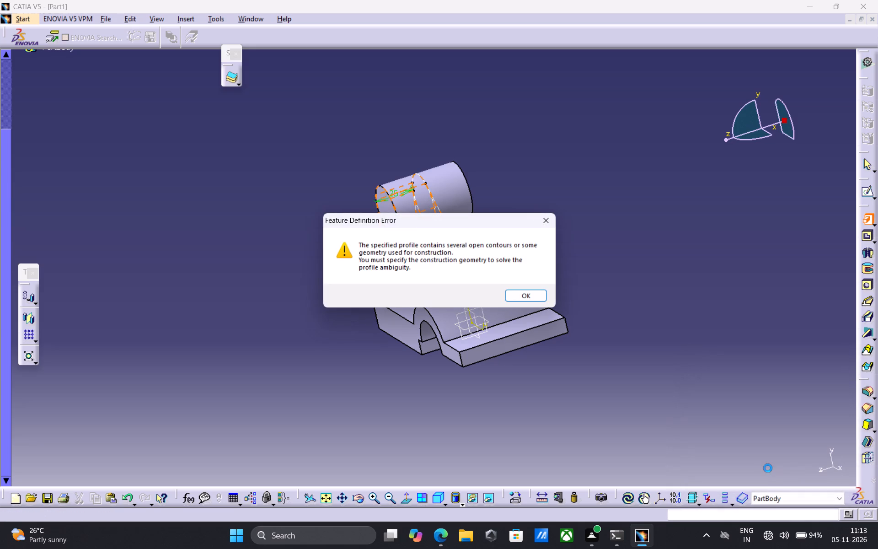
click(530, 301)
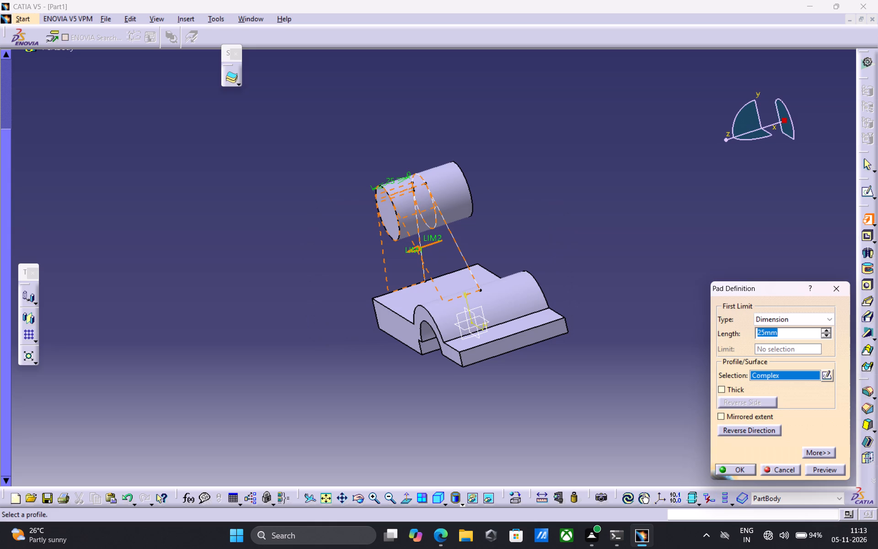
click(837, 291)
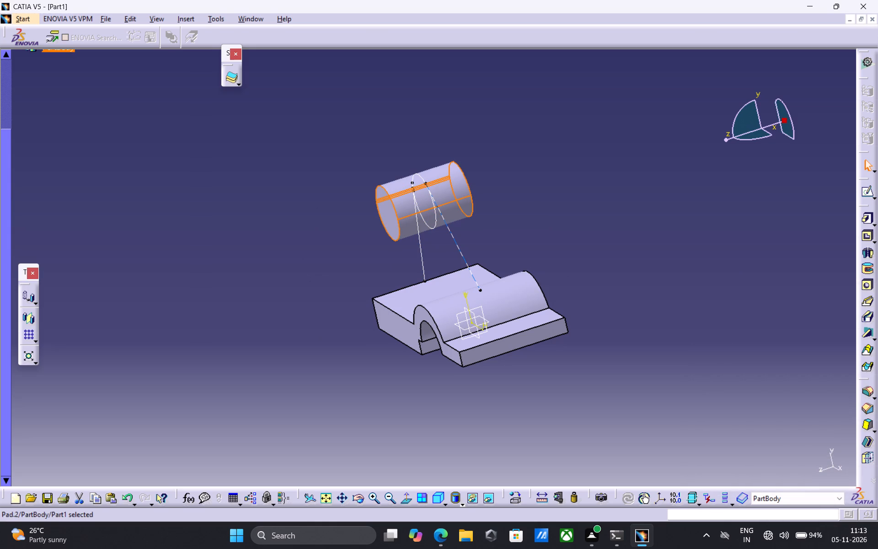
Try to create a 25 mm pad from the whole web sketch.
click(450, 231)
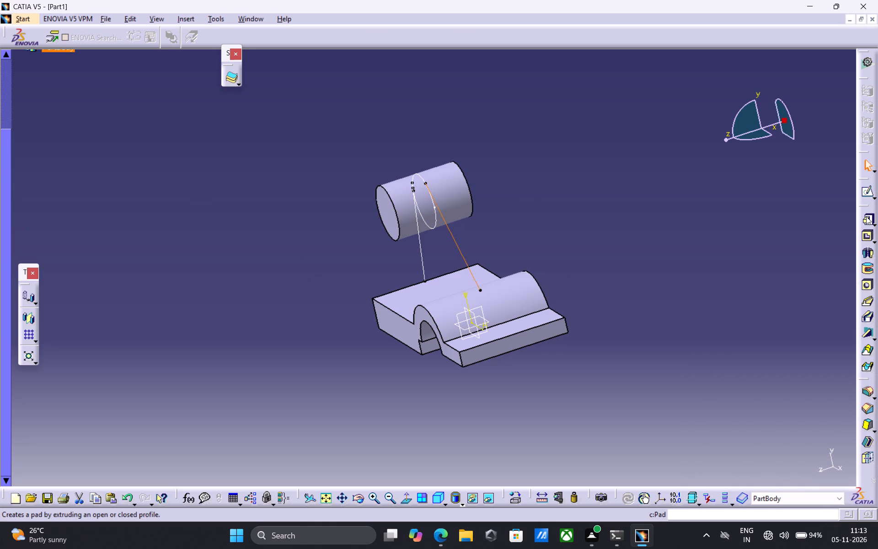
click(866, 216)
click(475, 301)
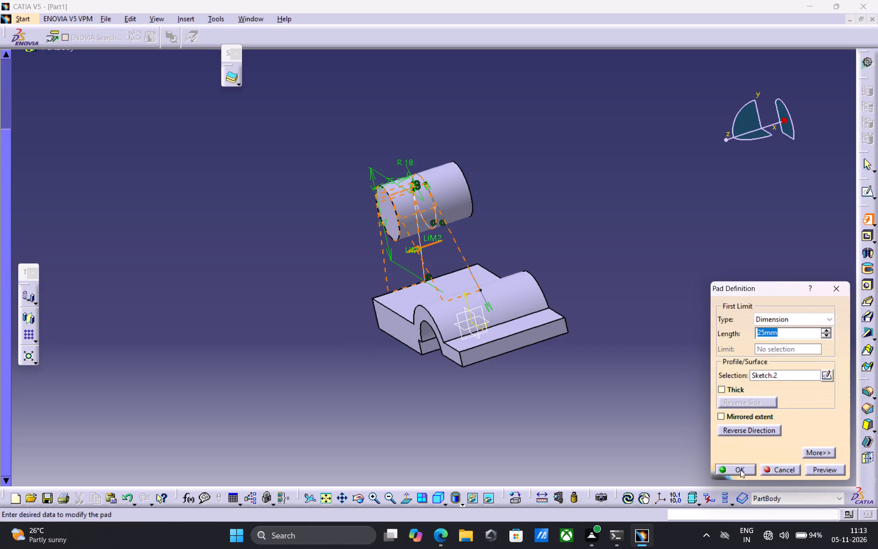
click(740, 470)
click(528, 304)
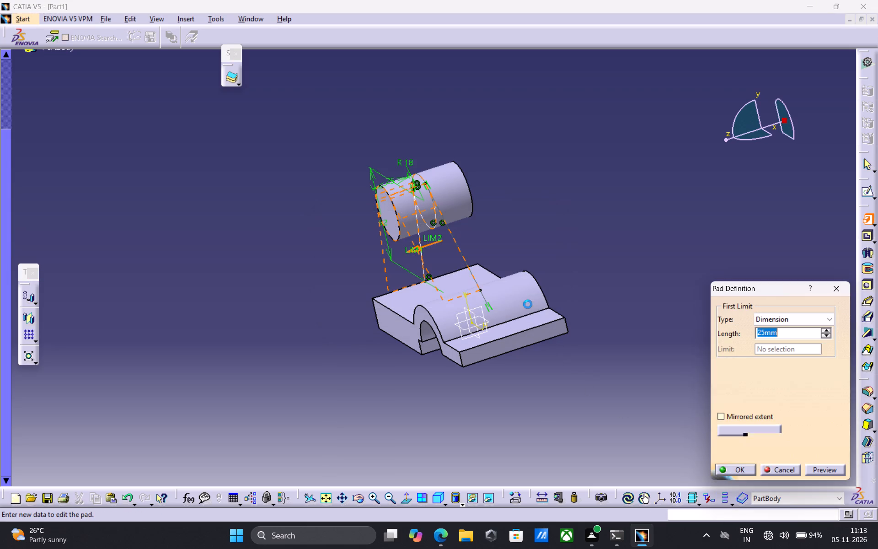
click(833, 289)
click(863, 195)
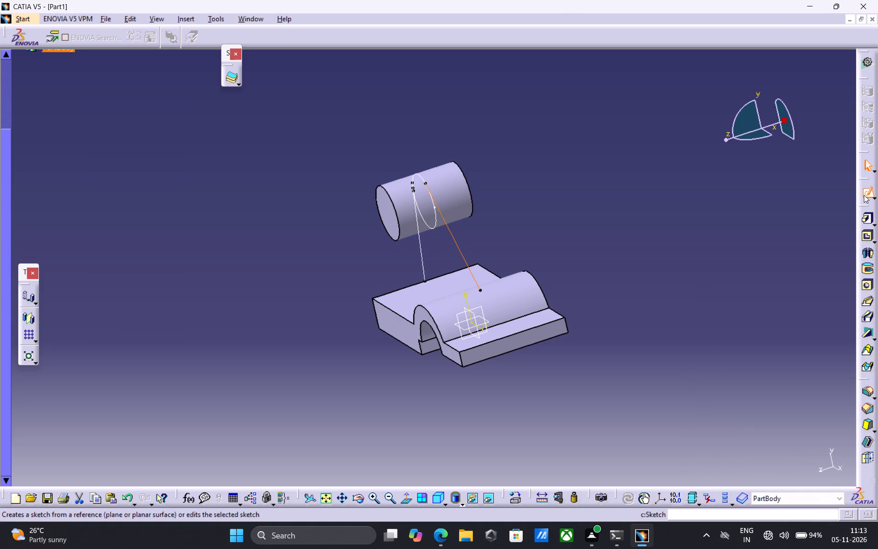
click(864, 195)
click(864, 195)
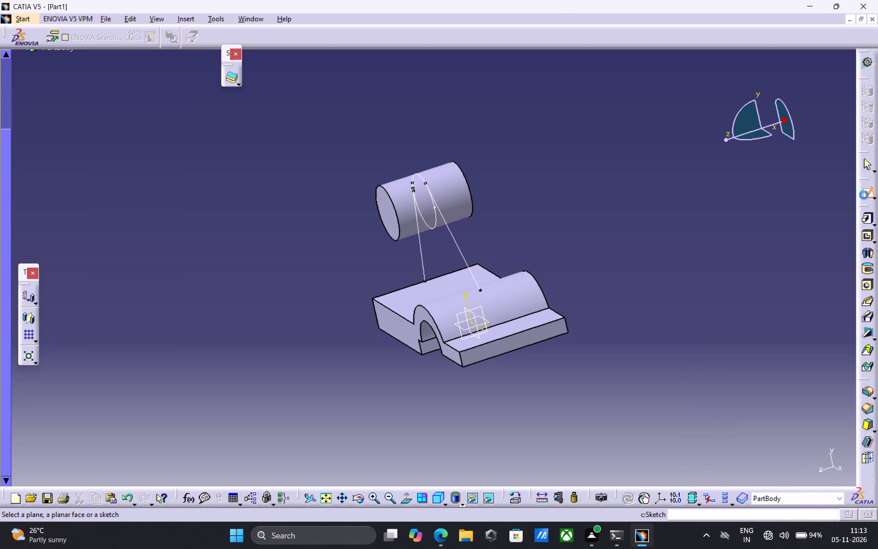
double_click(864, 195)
Undo the mirrored cylindrical pad and the deletion of the web sketch's vertical line.
key(ctrl+z)
key(ctrl+z)
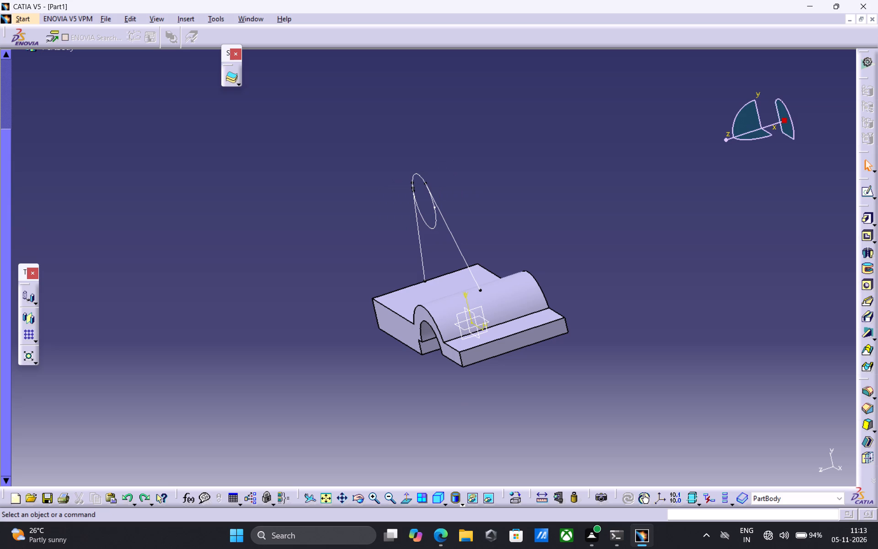
key(ctrl+z)
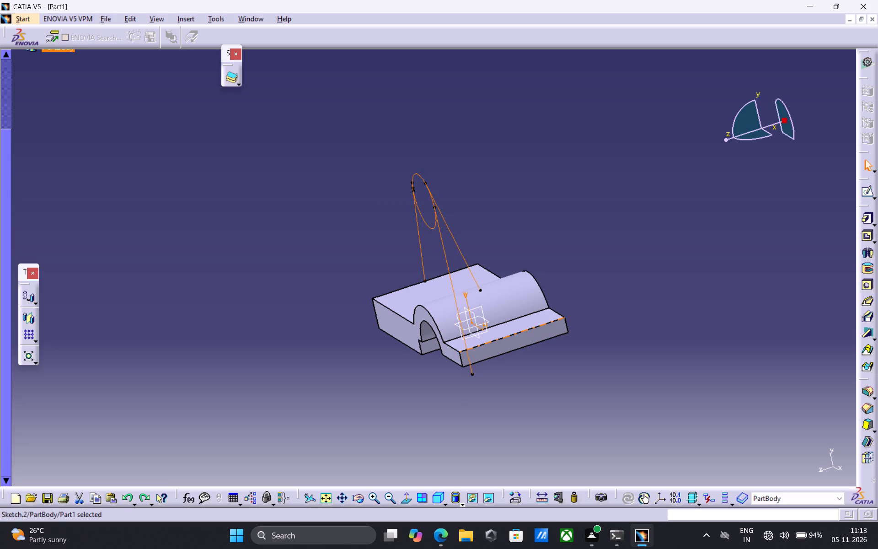
Reopen the web sketch and delete both slanted lines, the vertical line and the circle's arcs, keeping the centre point.
click(870, 195)
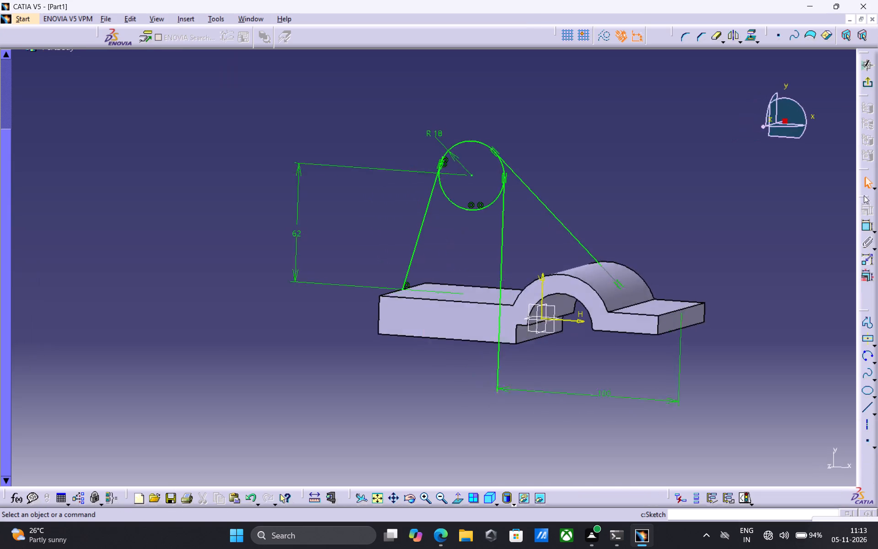
click(542, 220)
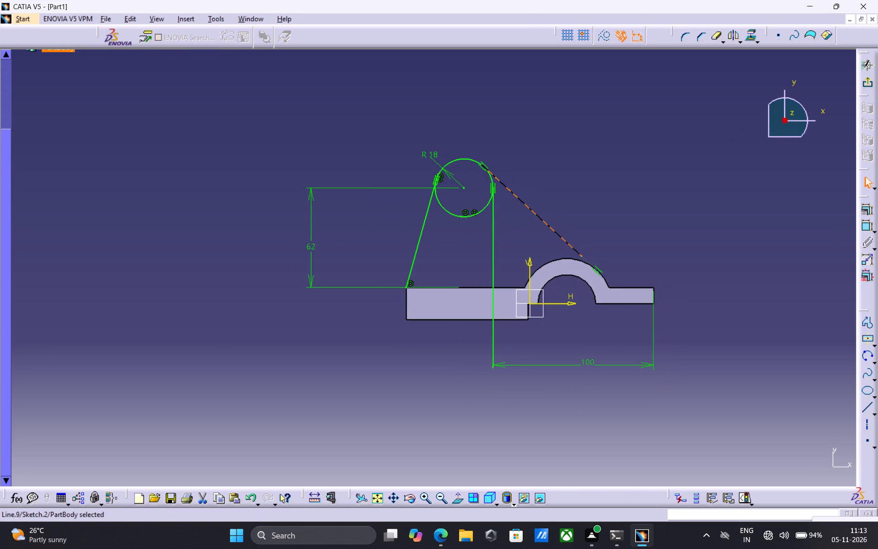
key(Delete)
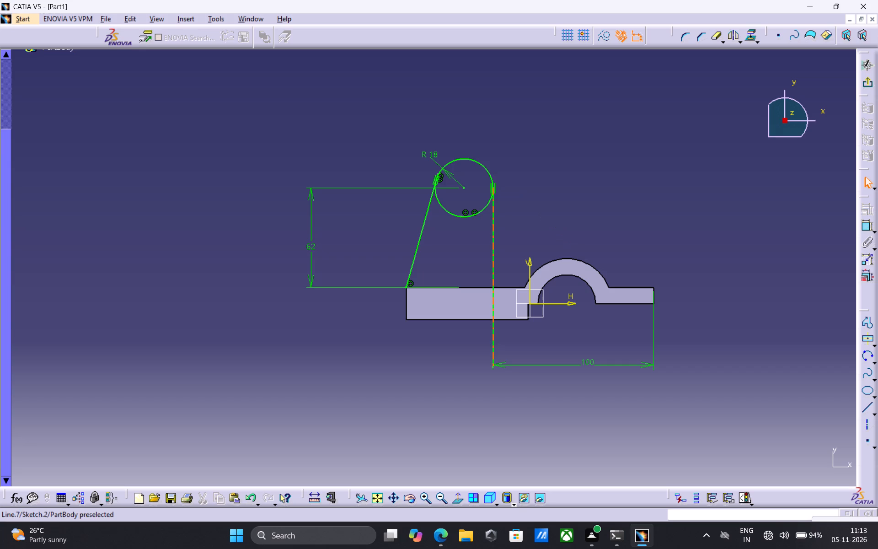
click(493, 248)
key(Delete)
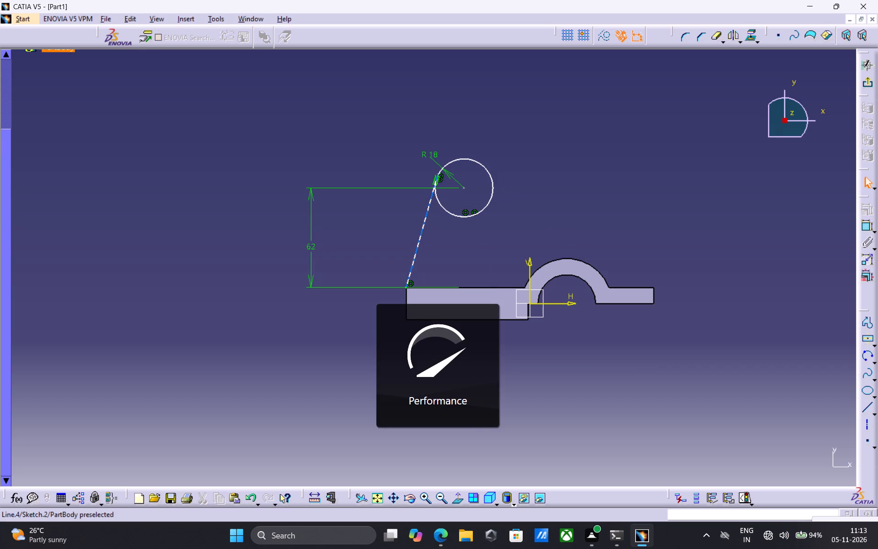
click(417, 247)
key(Delete)
click(463, 216)
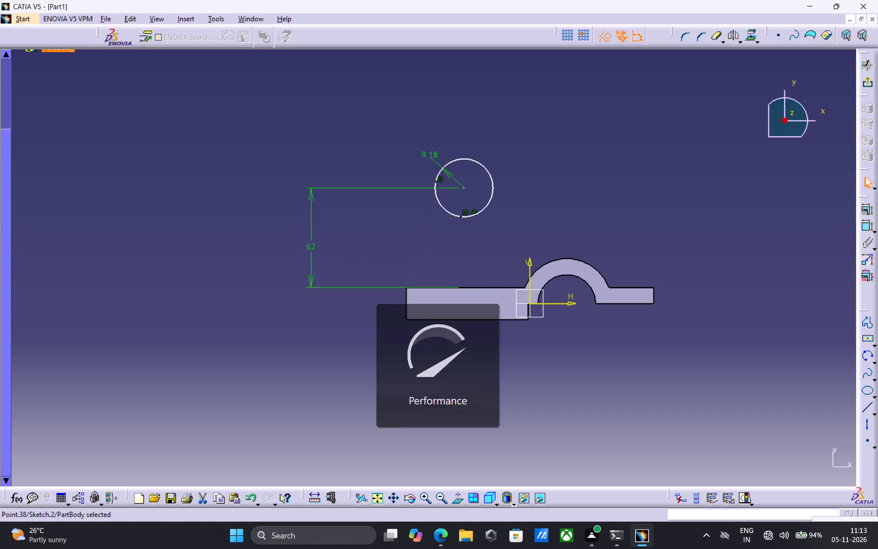
key(Delete)
click(494, 184)
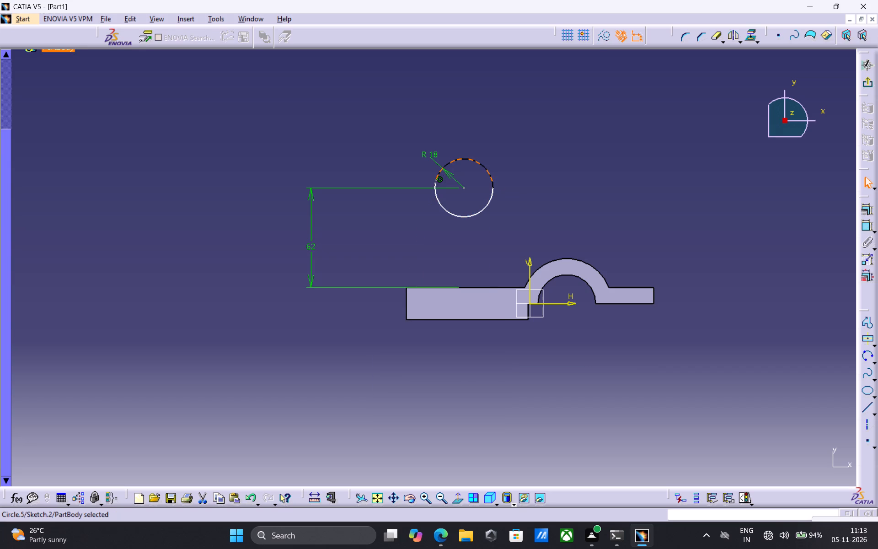
key(Delete)
click(491, 197)
key(Delete)
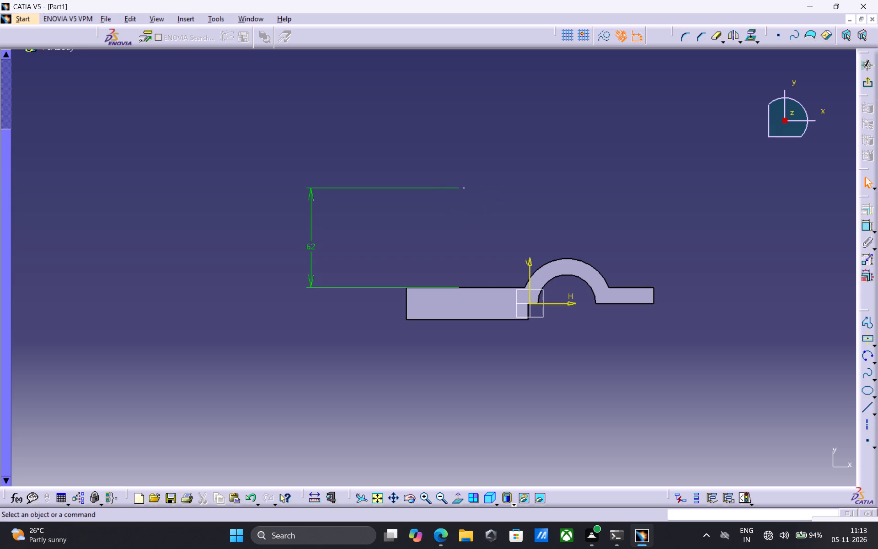
Draw a full circle of 18 mm radius on the remaining centre point and exit the sketch.
click(874, 361)
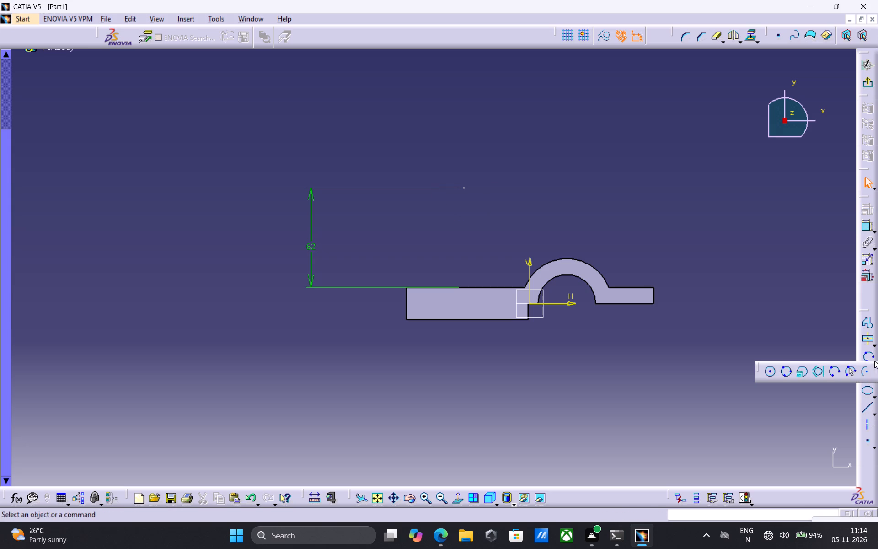
click(770, 375)
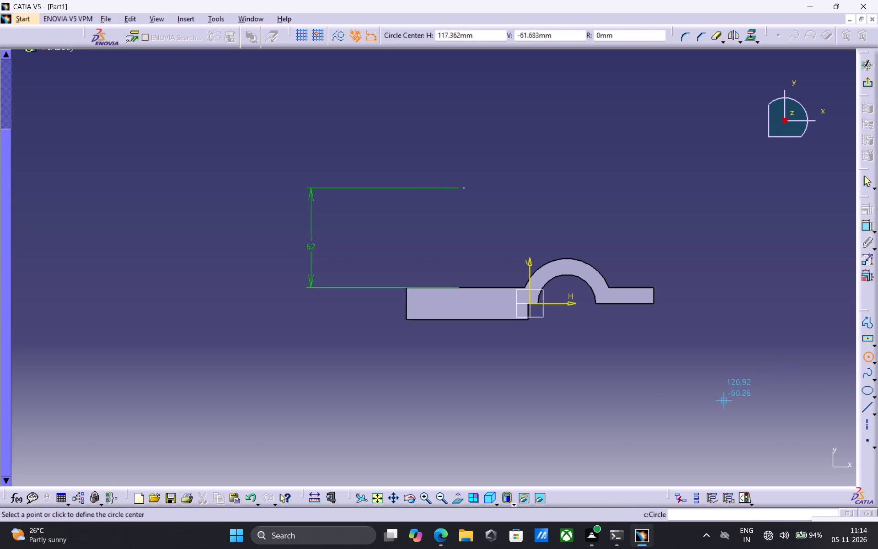
click(463, 189)
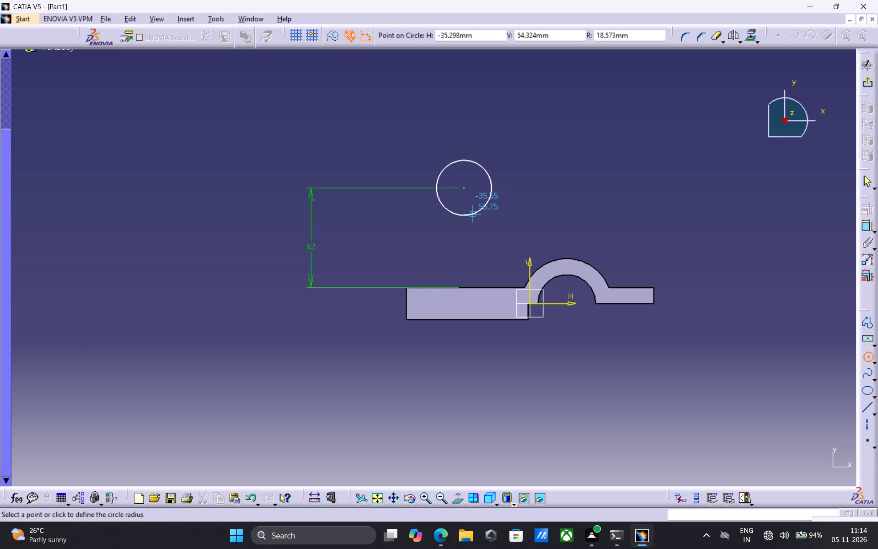
key(Tab)
key(Tab)
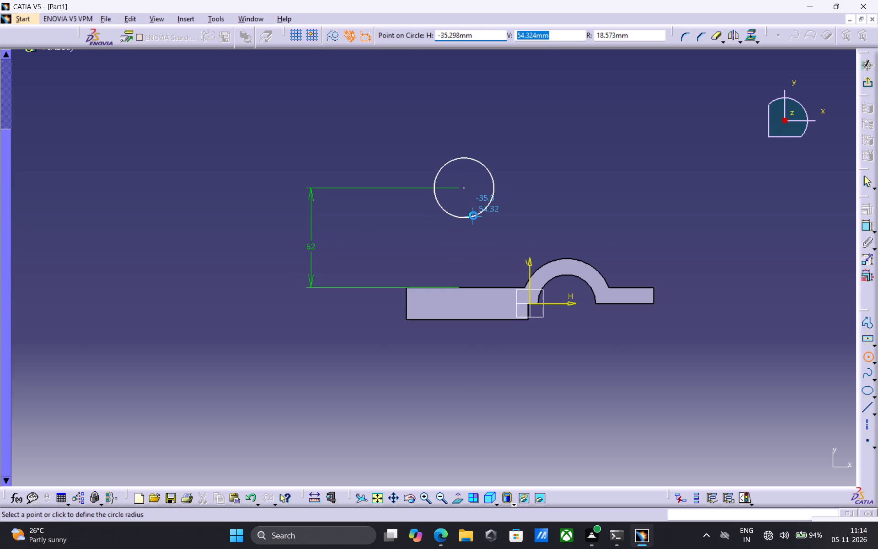
key(Tab)
key(Tab)
text(18)
key(Return)
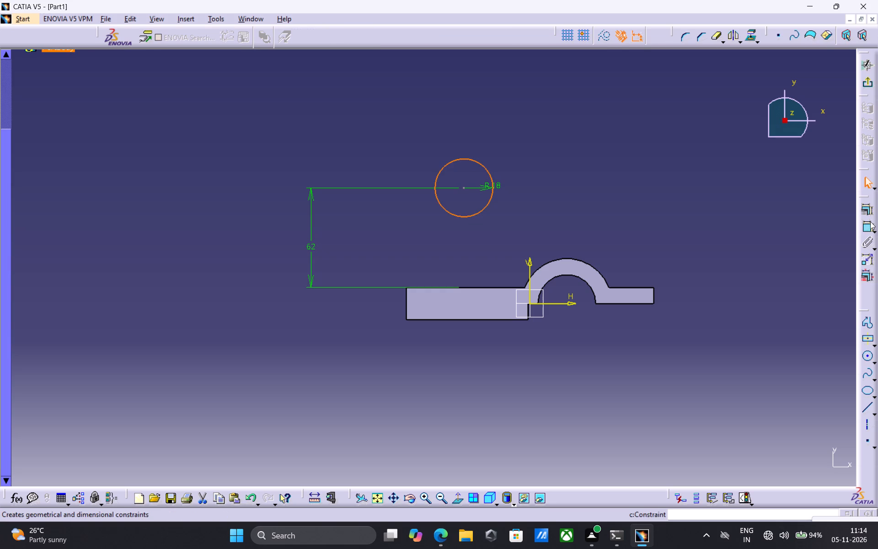
click(867, 85)
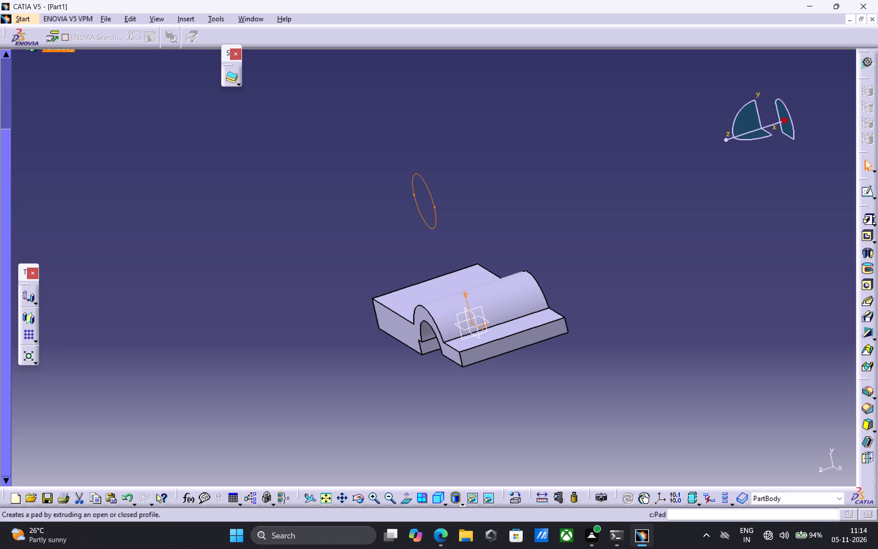
Create a pad from the circle sketch with 25 mm length and mirrored extent.
click(863, 224)
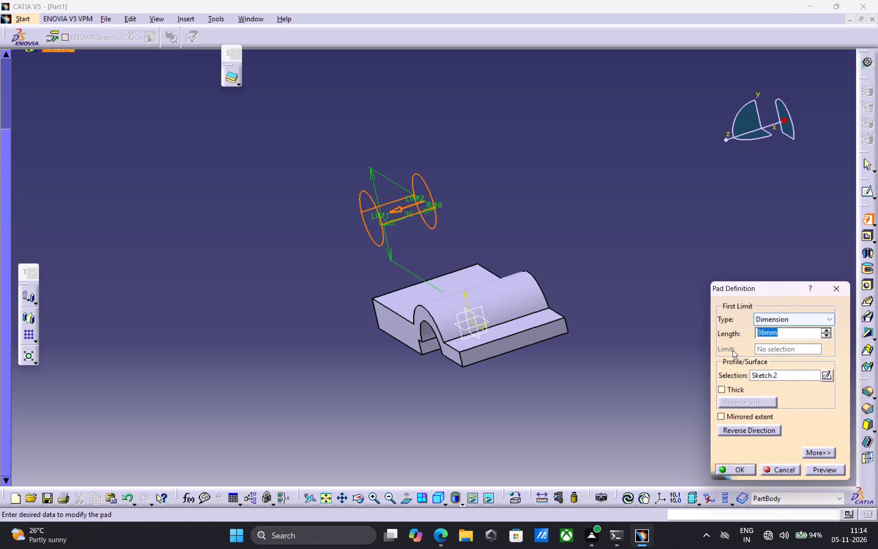
click(763, 334)
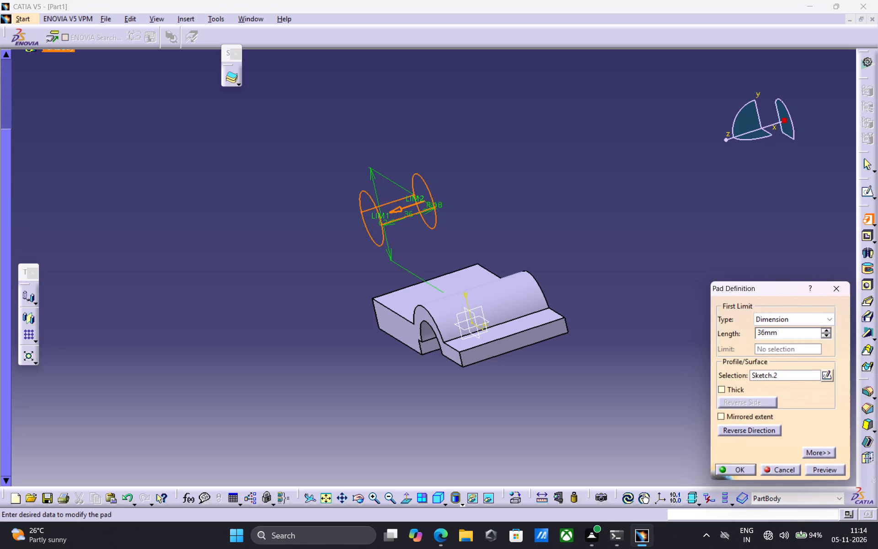
key(BackSpace)
key(BackSpace)
key(BackSpace)
text(25)
click(721, 417)
click(749, 467)
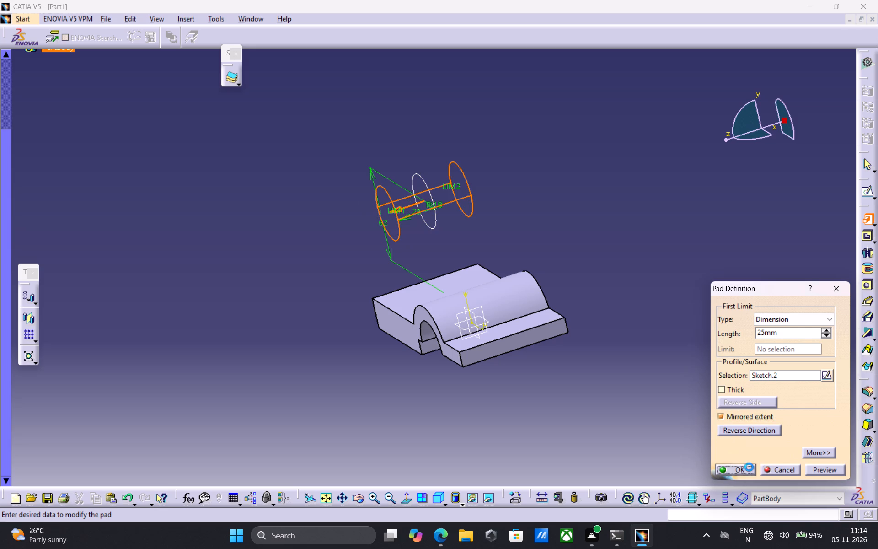
Start a sketch on the xy plane and draw a slanted line about 70 mm long from the cylinder's outer side to the base's upper outer corner.
click(867, 192)
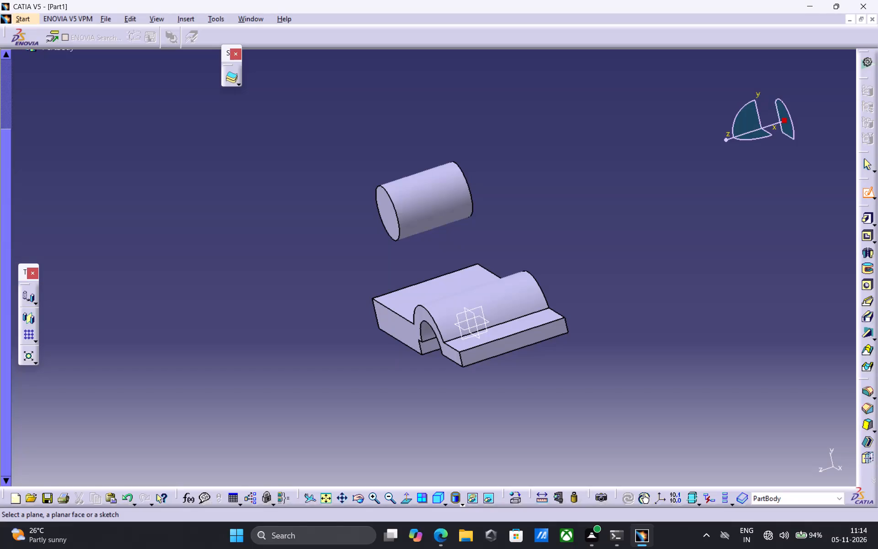
click(473, 314)
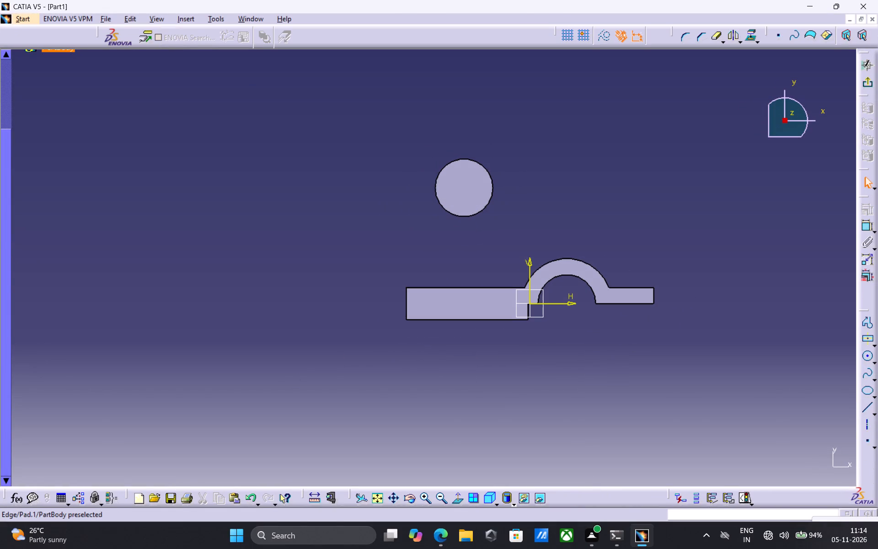
double_click(866, 324)
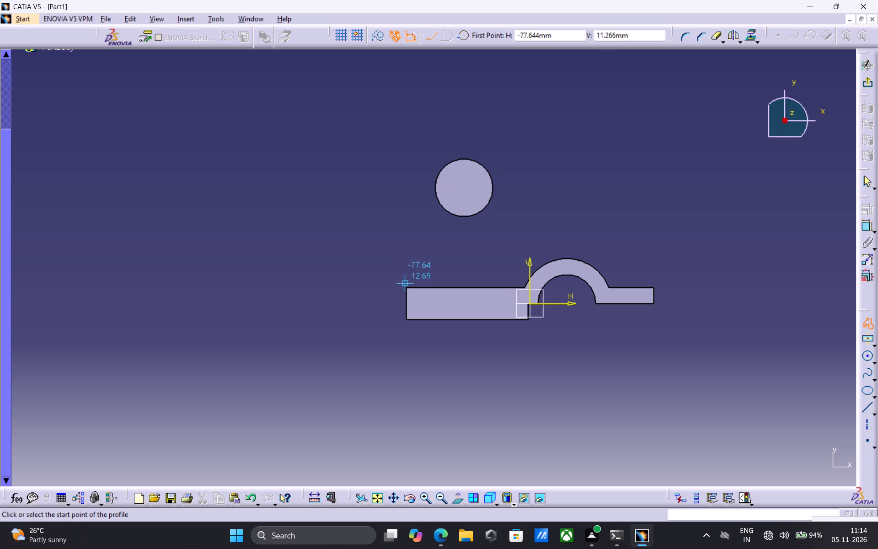
click(435, 171)
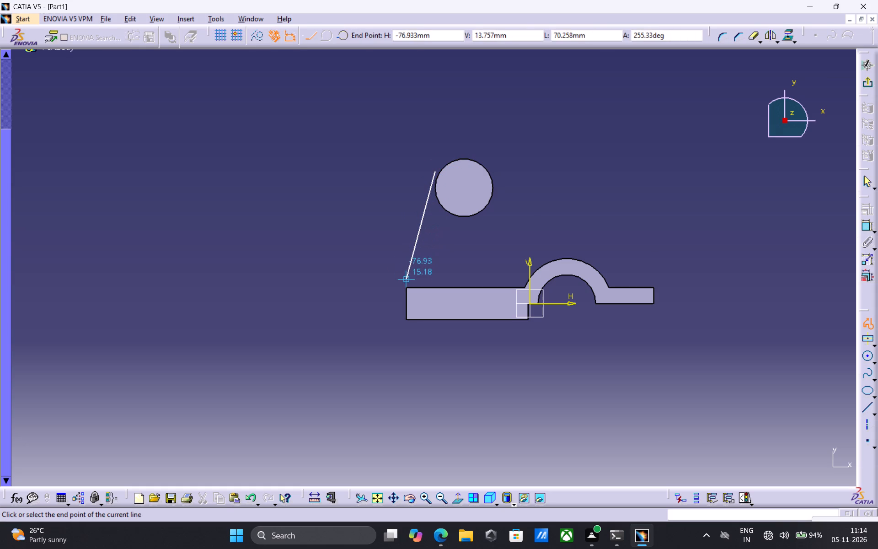
click(406, 284)
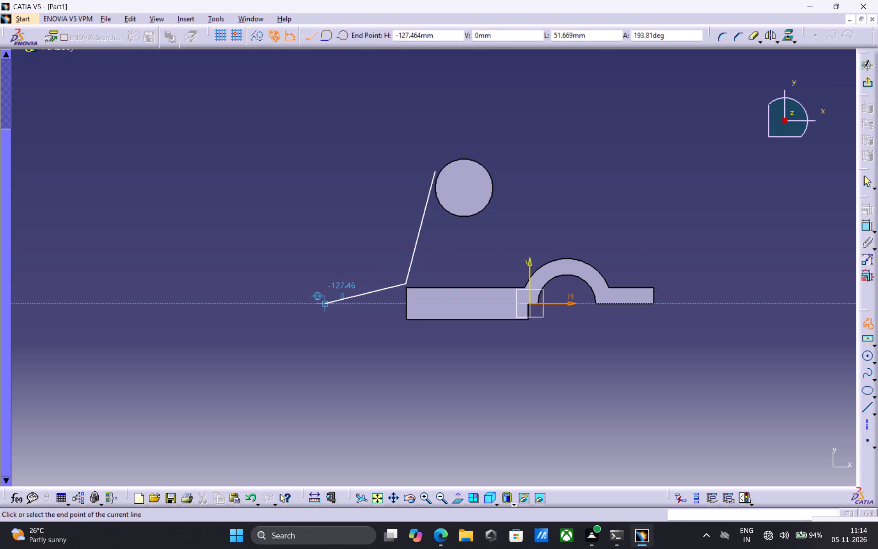
key(Escape)
key(Escape)
key(Escape)
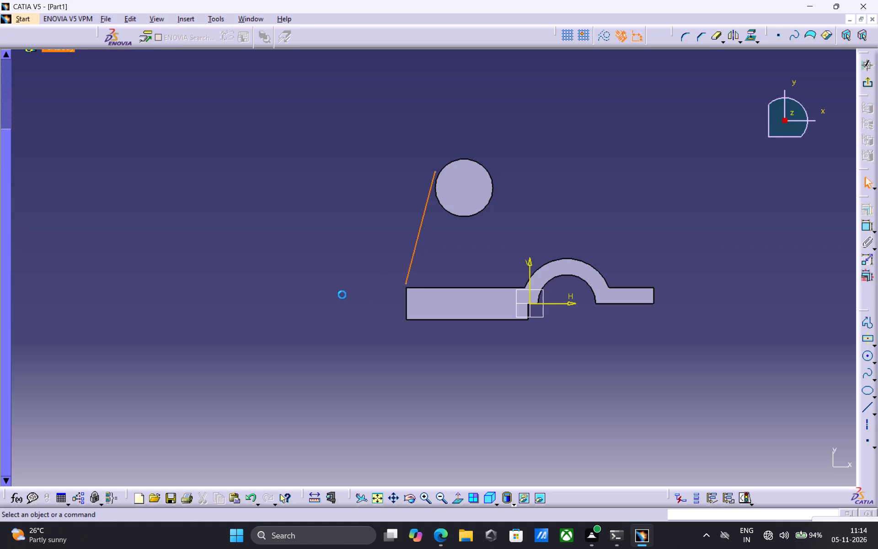
Constrain the slanted line tangent to the cylinder's circular edge.
click(413, 243)
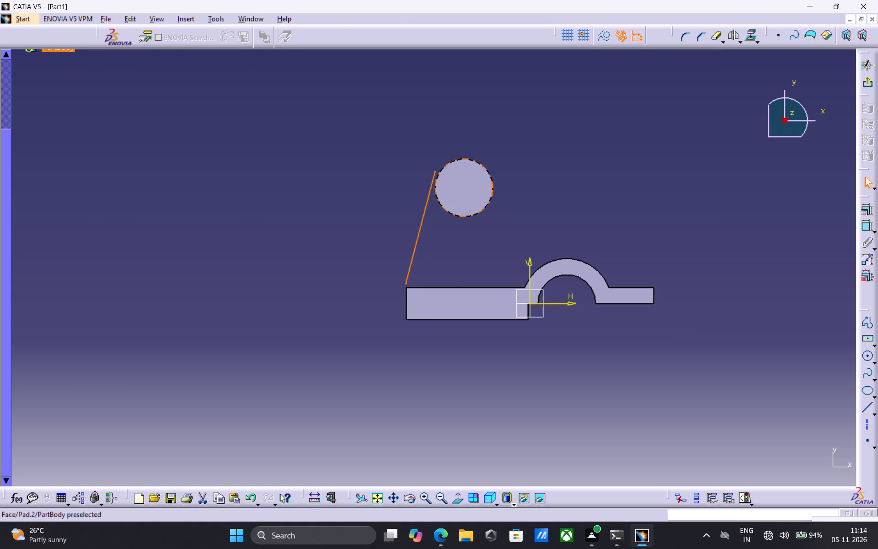
ctrl+click(450, 161)
click(872, 210)
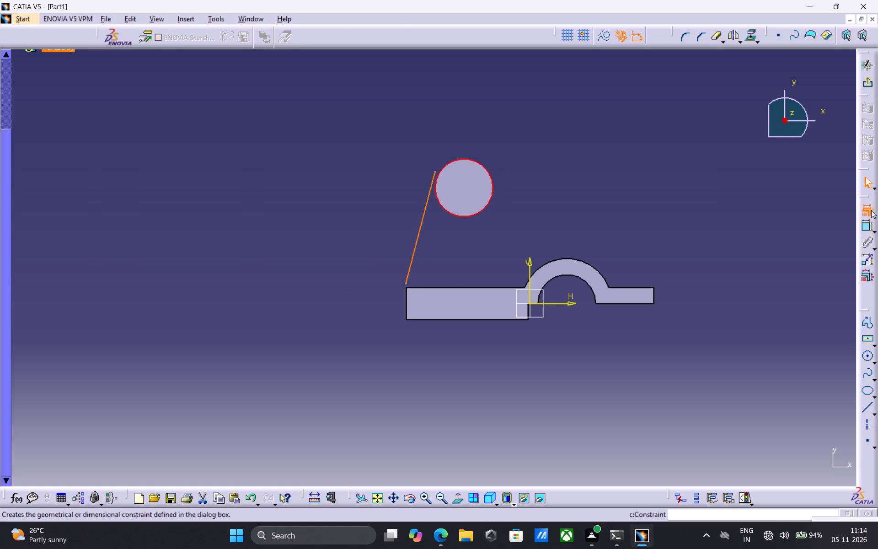
click(792, 384)
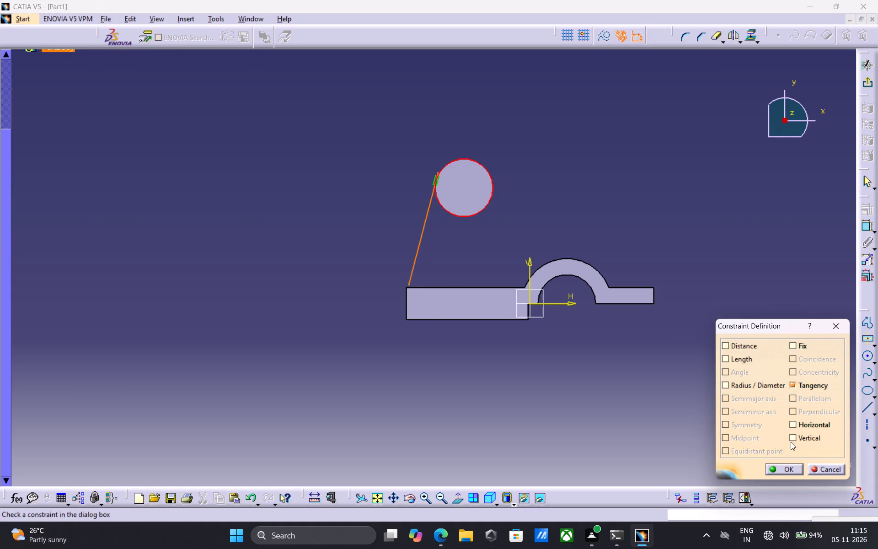
click(788, 469)
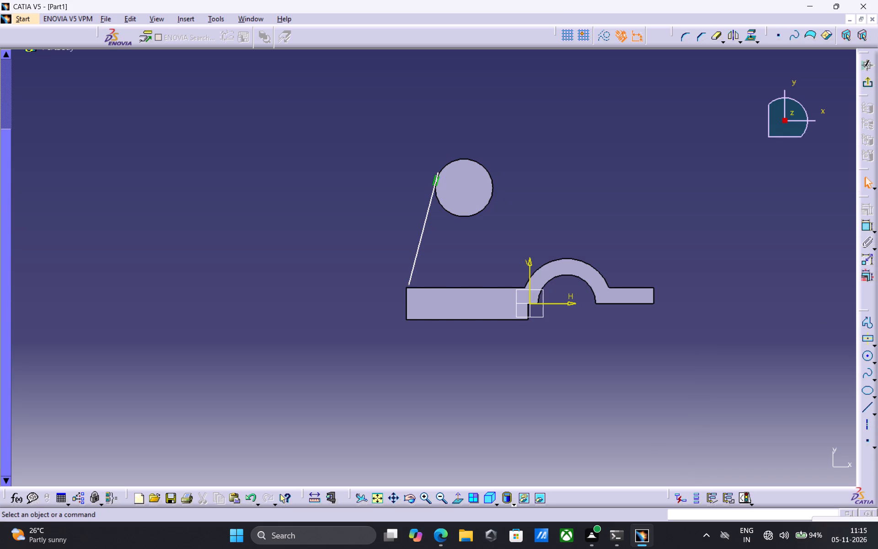
Make the slanted line's lower endpoint coincident with the base block's upper outer corner and exit the sketch.
click(405, 287)
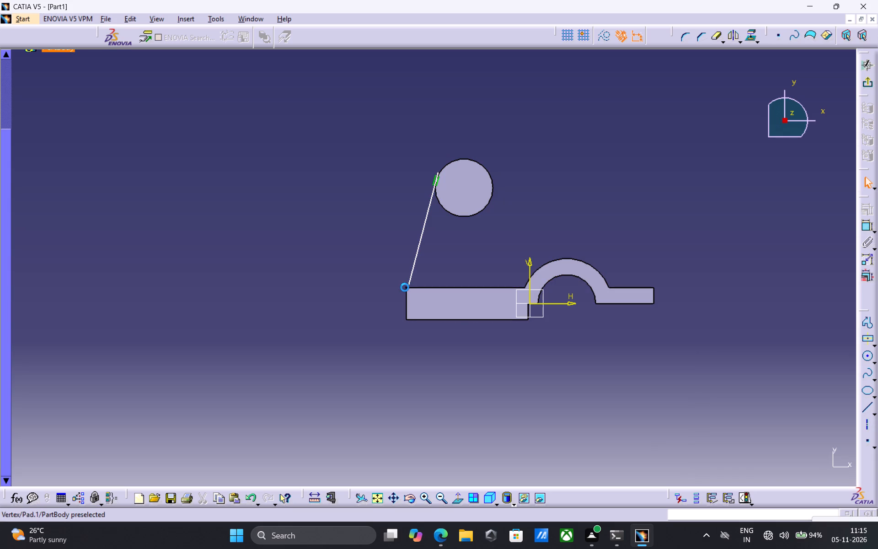
ctrl+click(409, 284)
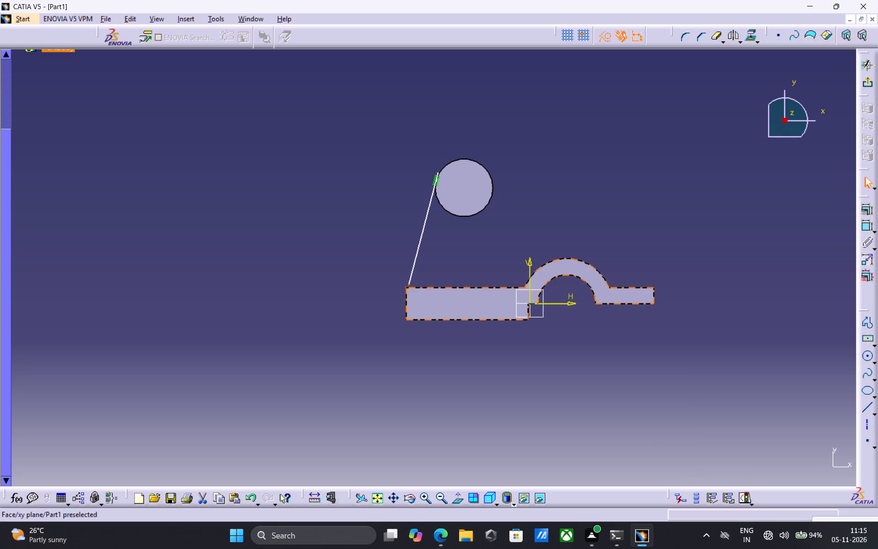
click(864, 209)
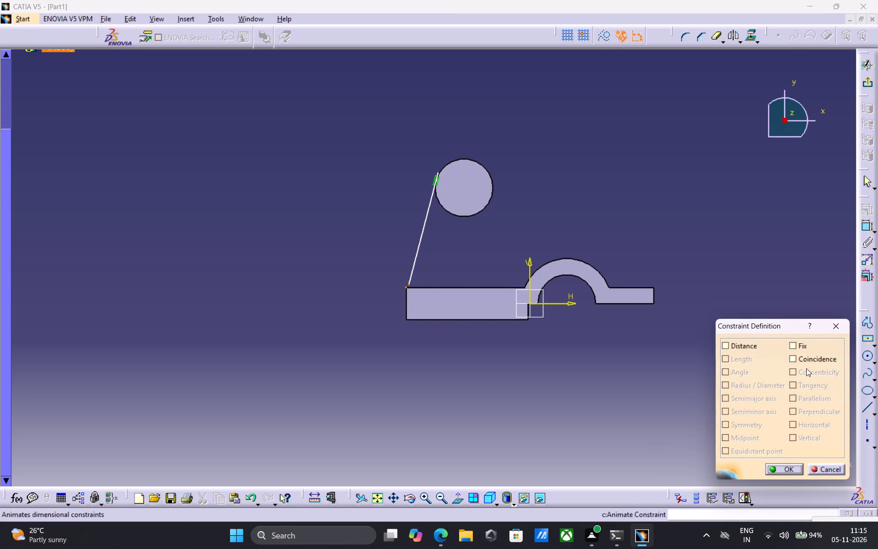
click(792, 358)
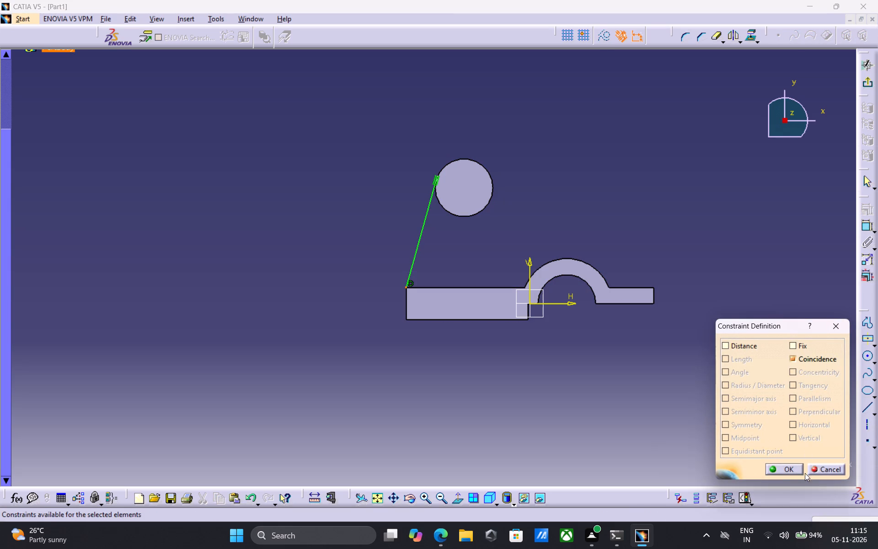
click(788, 473)
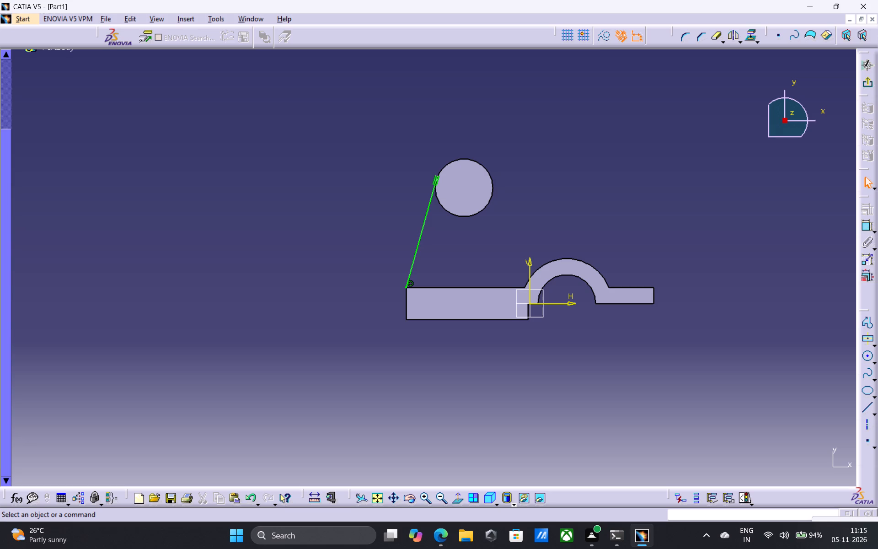
right_drag(759, 215, 789, 228)
click(868, 84)
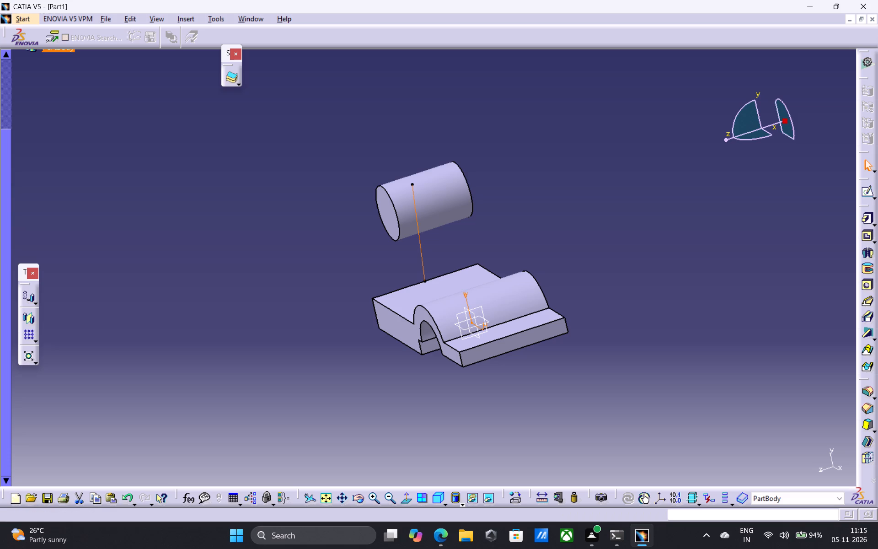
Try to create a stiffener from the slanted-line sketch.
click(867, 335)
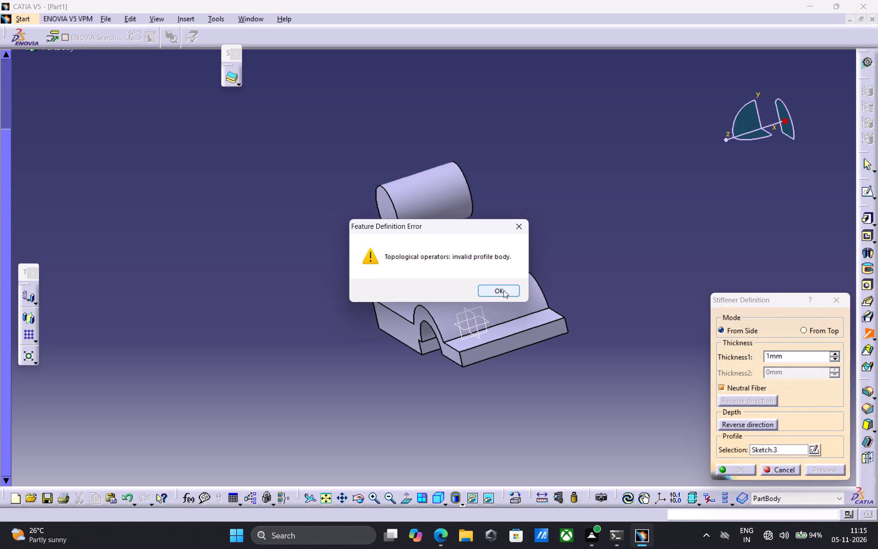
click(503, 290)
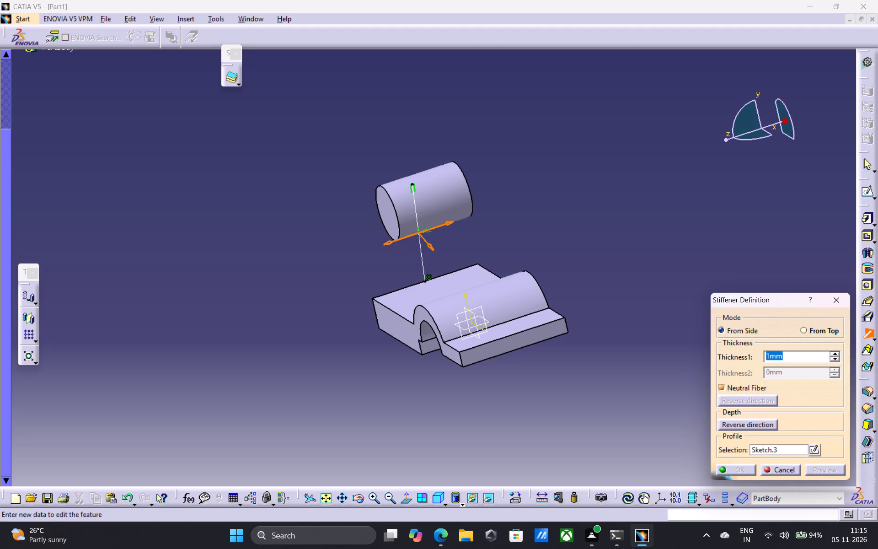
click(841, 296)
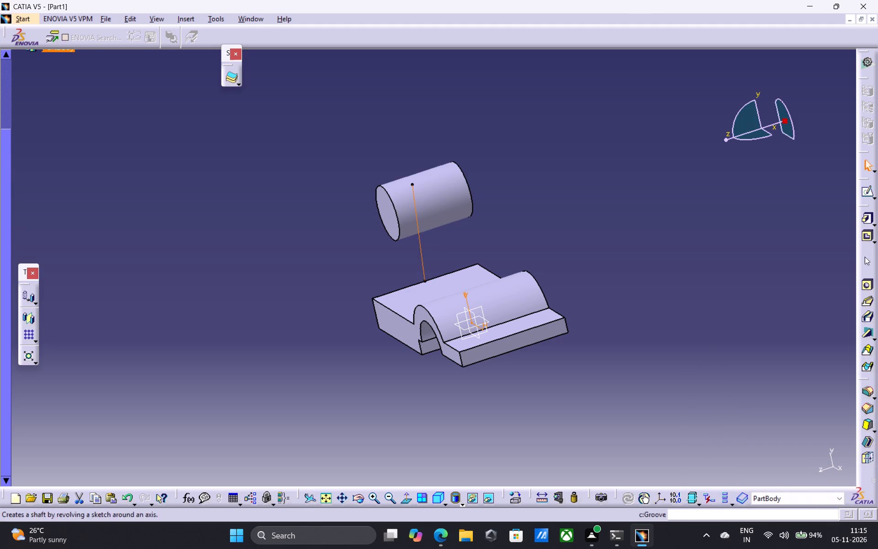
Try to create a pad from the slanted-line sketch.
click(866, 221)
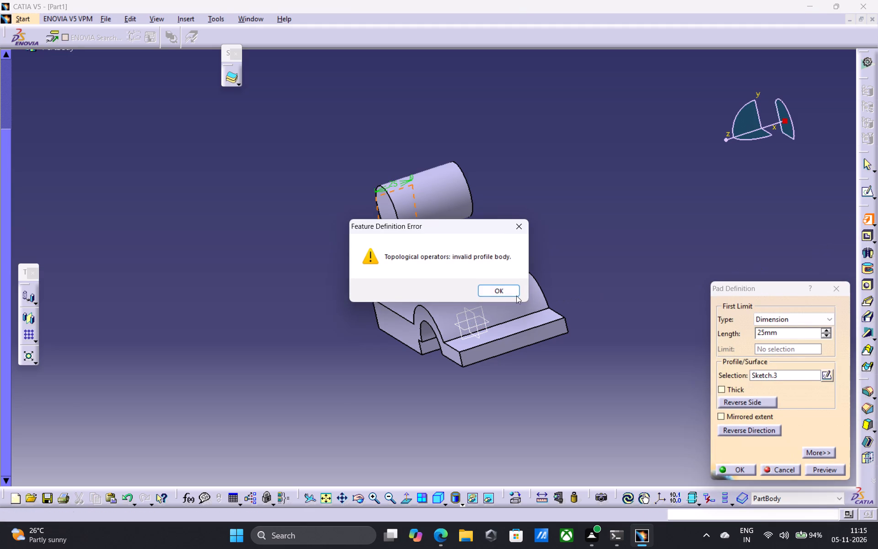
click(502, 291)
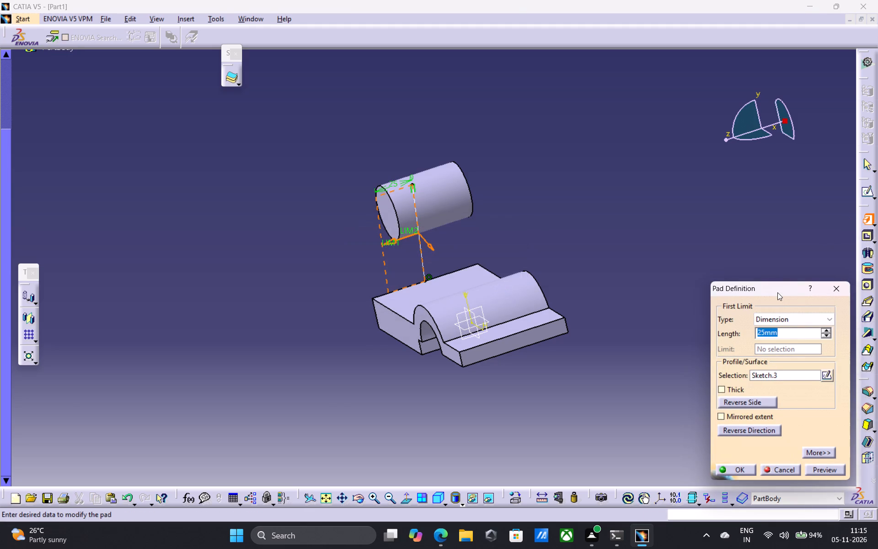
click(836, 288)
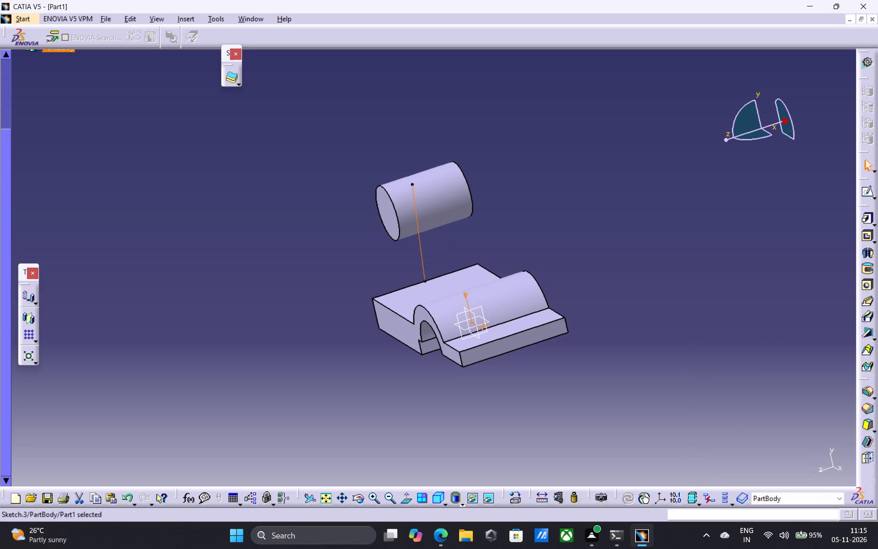
Reopen the slanted-line sketch, draw a circle over the cylinder's end and set its radius to 18 mm.
drag(869, 188, 865, 191)
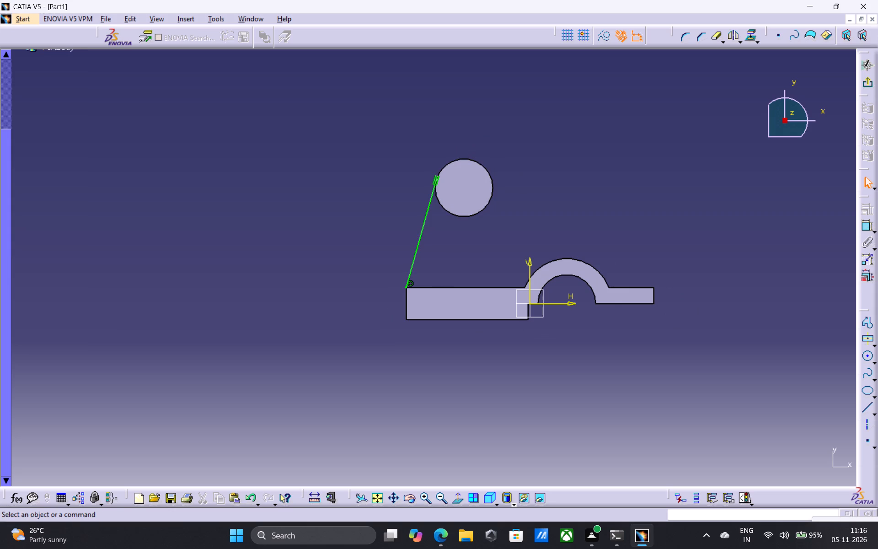
click(868, 355)
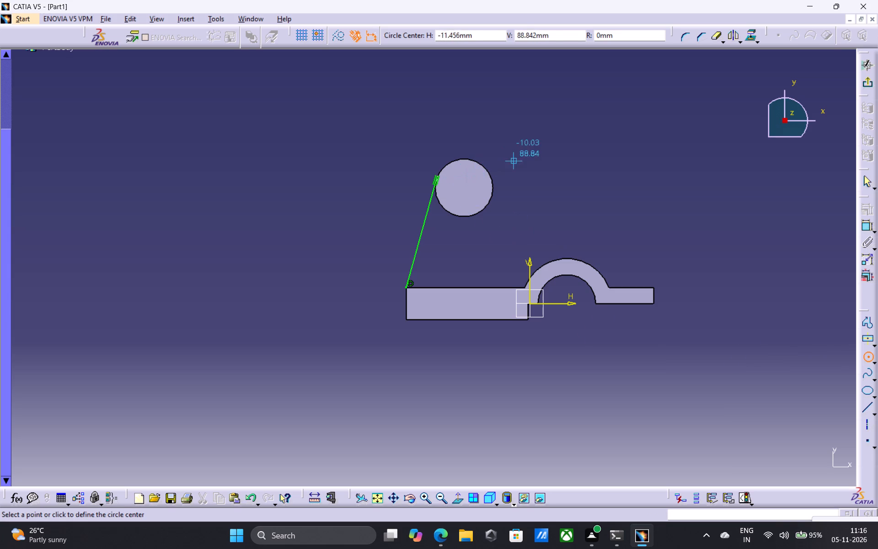
click(462, 185)
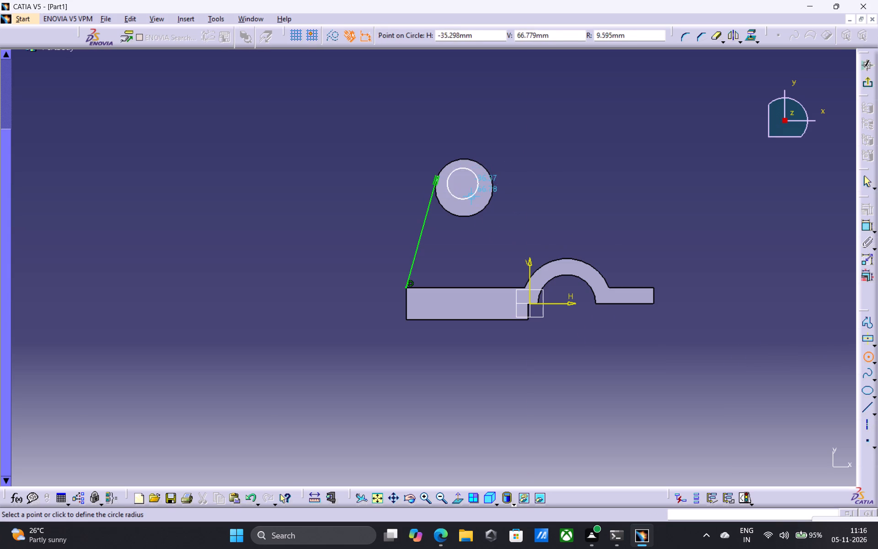
click(475, 204)
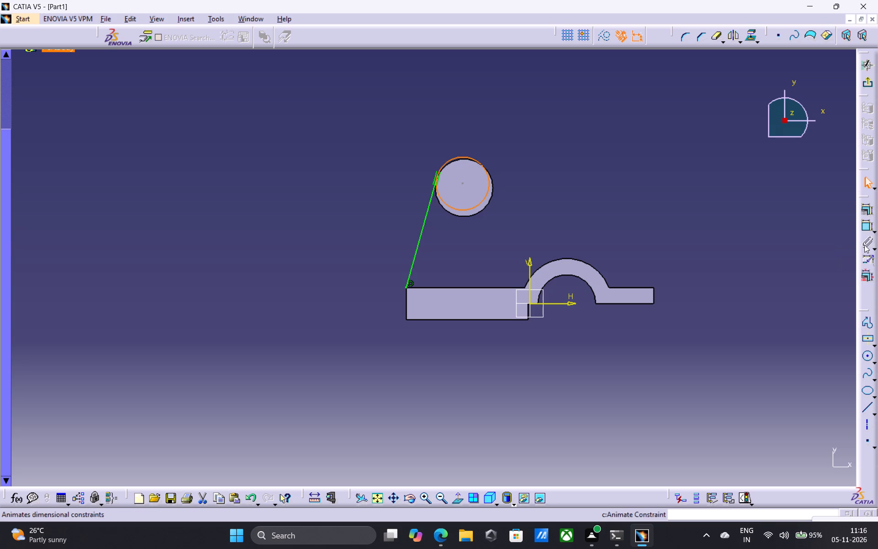
drag(865, 227, 860, 227)
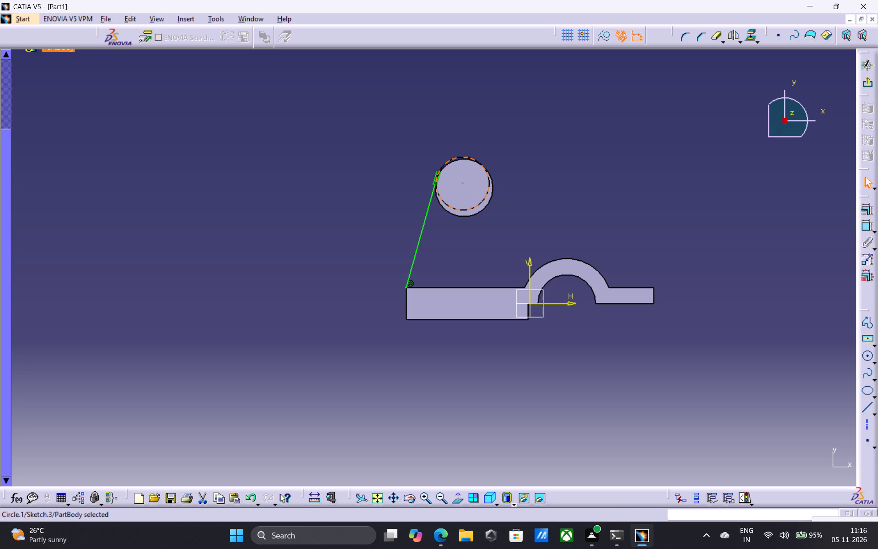
click(864, 228)
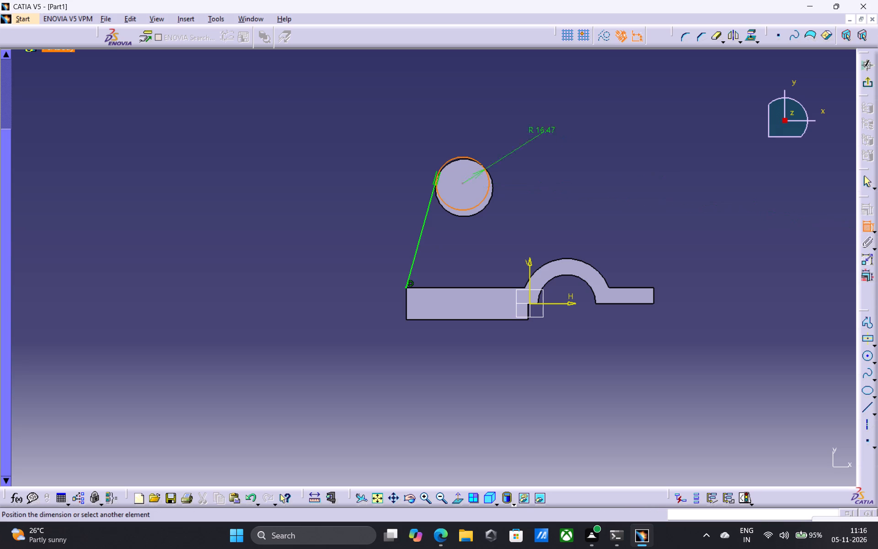
drag(487, 110, 491, 110)
double_click(489, 108)
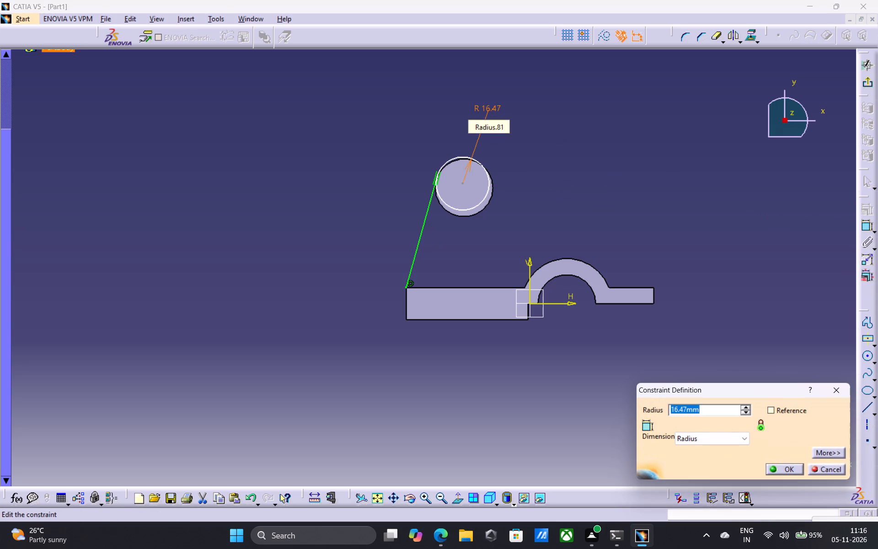
text(18)
key(Return)
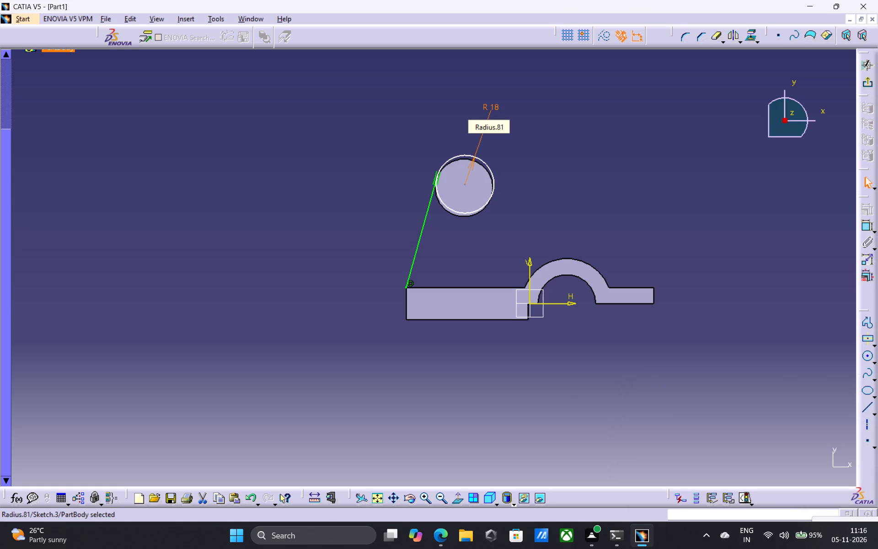
Constrain the 18 mm radius circle concentric with the cylinder's circular edge.
click(457, 216)
ctrl+click(476, 156)
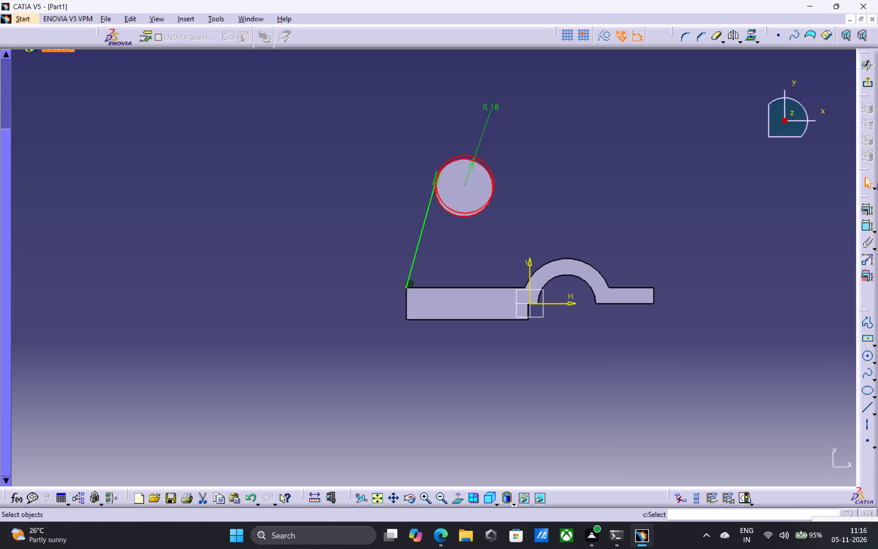
click(864, 214)
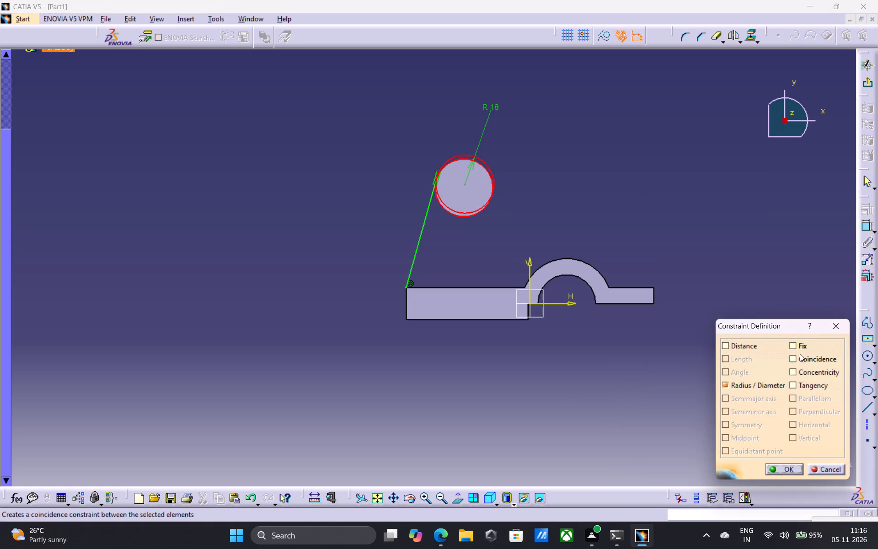
click(792, 374)
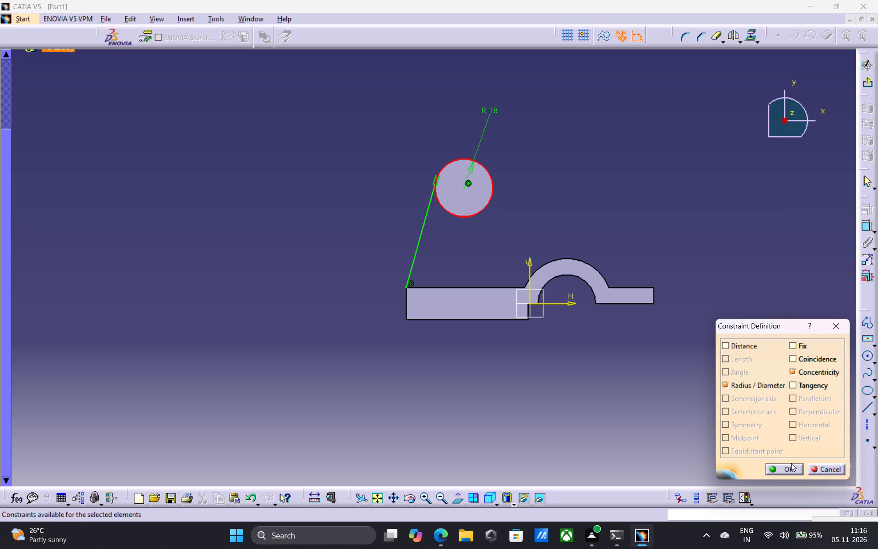
click(788, 468)
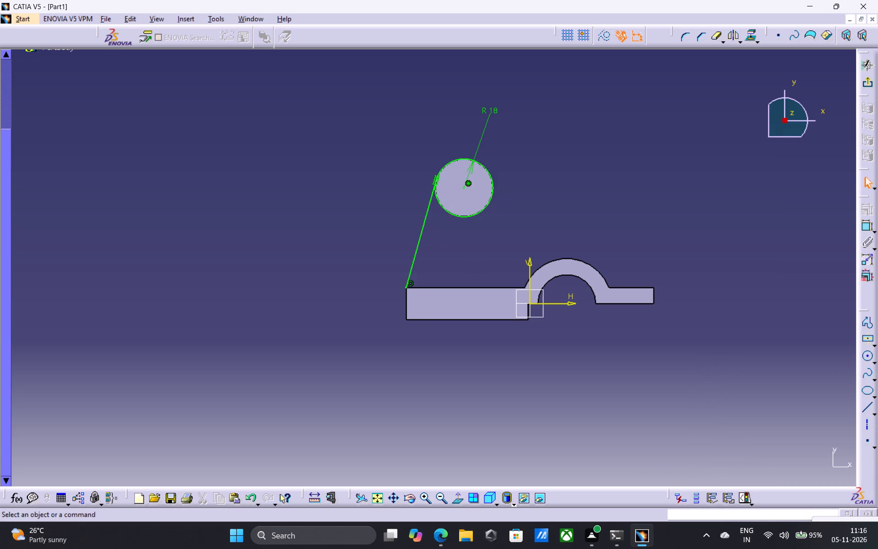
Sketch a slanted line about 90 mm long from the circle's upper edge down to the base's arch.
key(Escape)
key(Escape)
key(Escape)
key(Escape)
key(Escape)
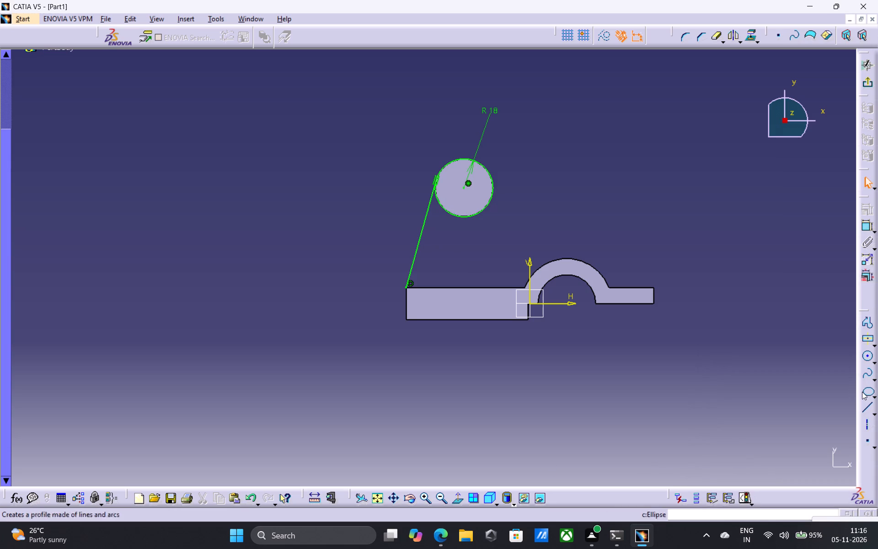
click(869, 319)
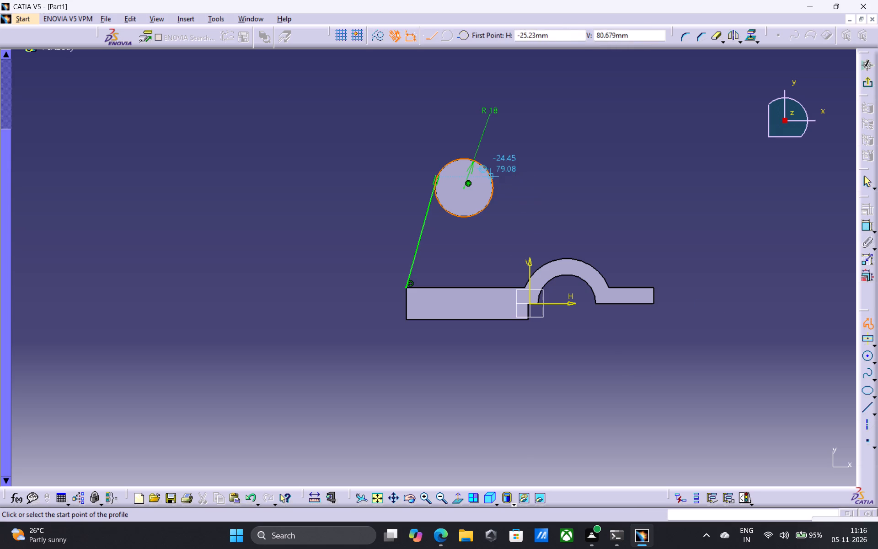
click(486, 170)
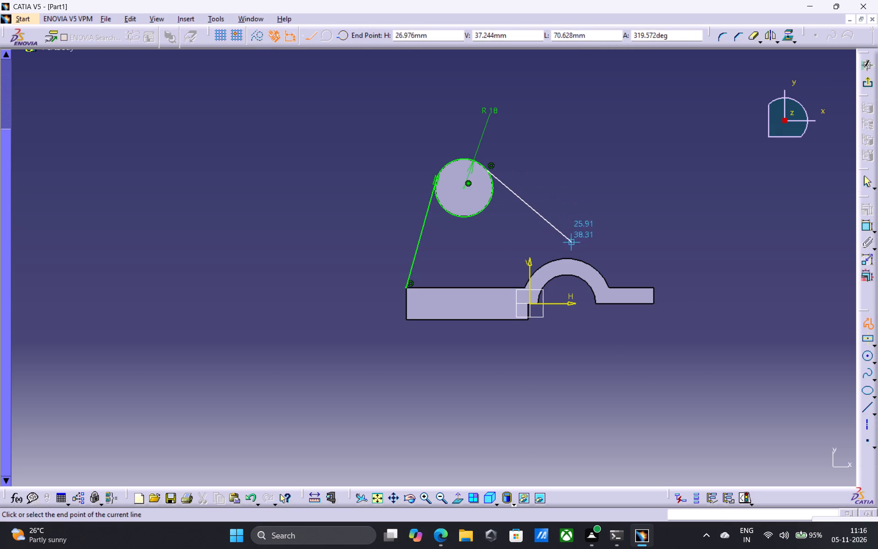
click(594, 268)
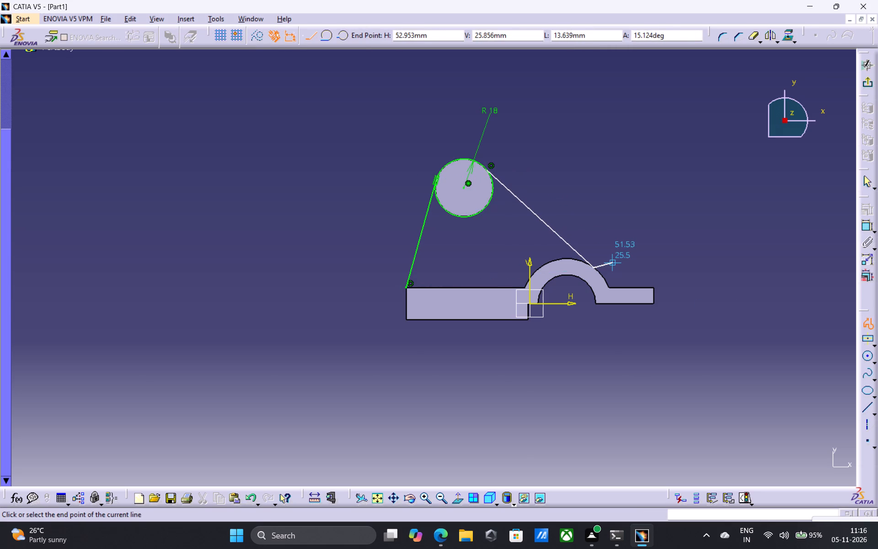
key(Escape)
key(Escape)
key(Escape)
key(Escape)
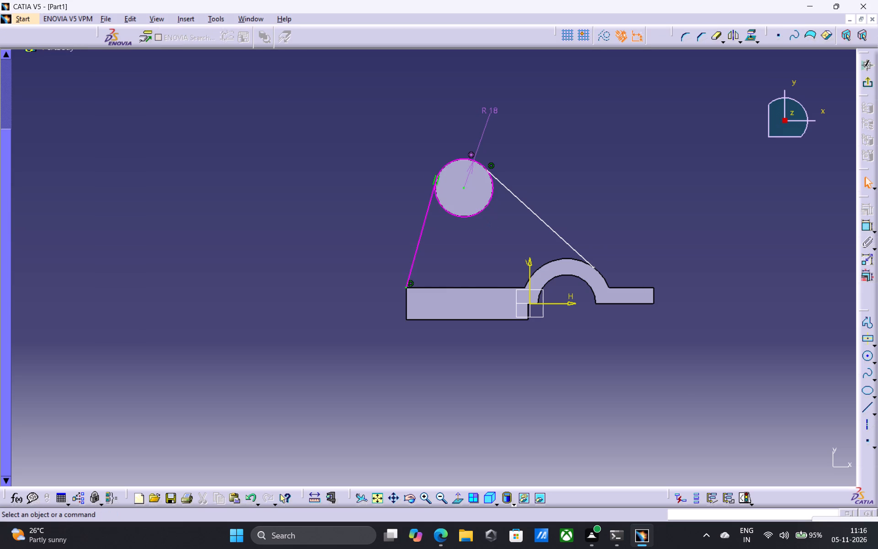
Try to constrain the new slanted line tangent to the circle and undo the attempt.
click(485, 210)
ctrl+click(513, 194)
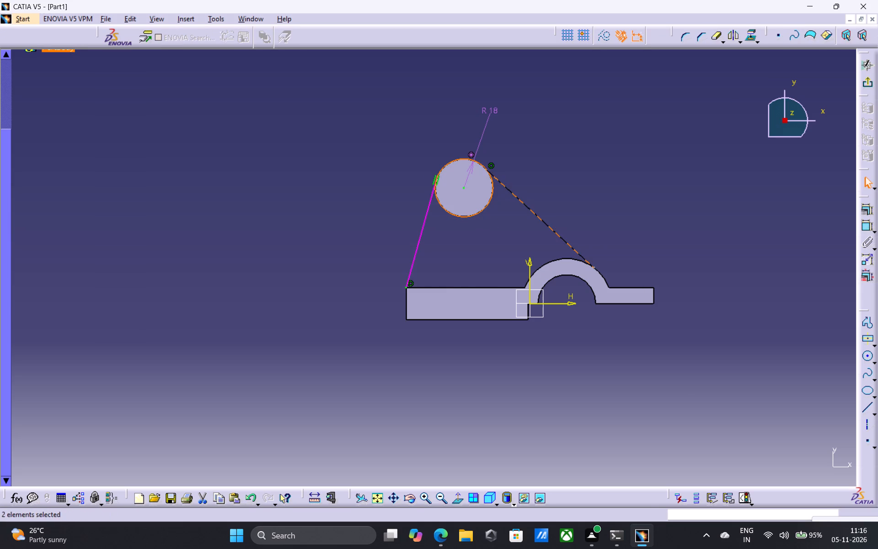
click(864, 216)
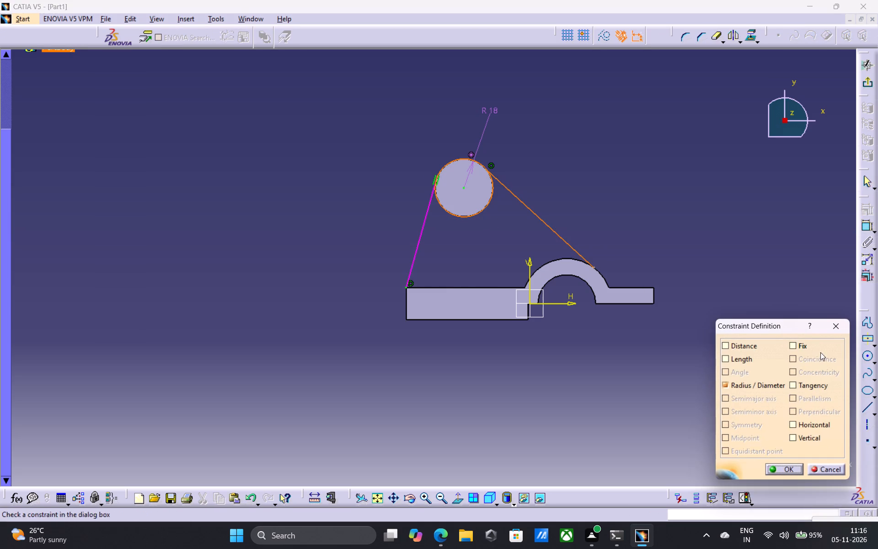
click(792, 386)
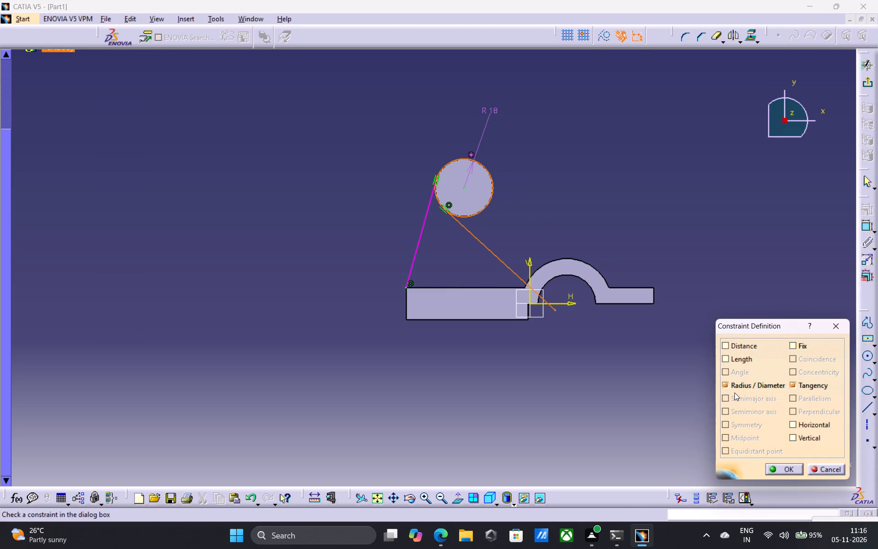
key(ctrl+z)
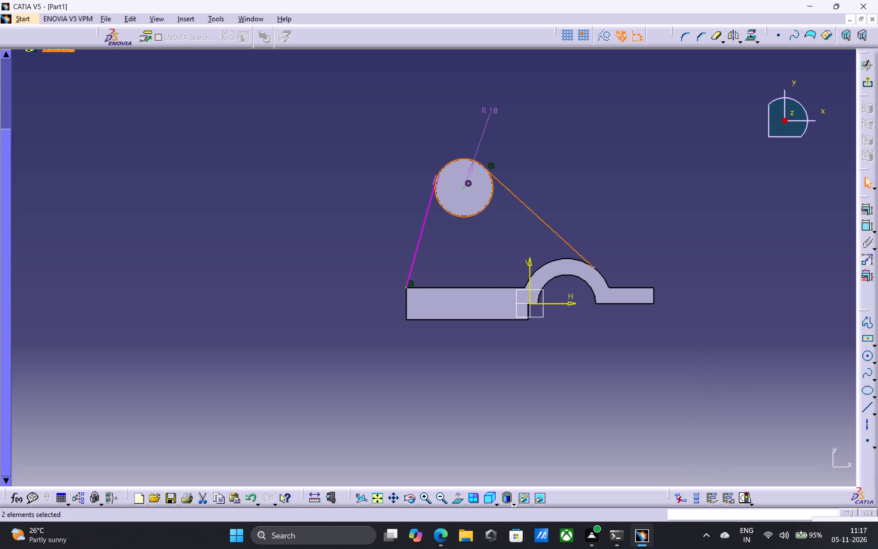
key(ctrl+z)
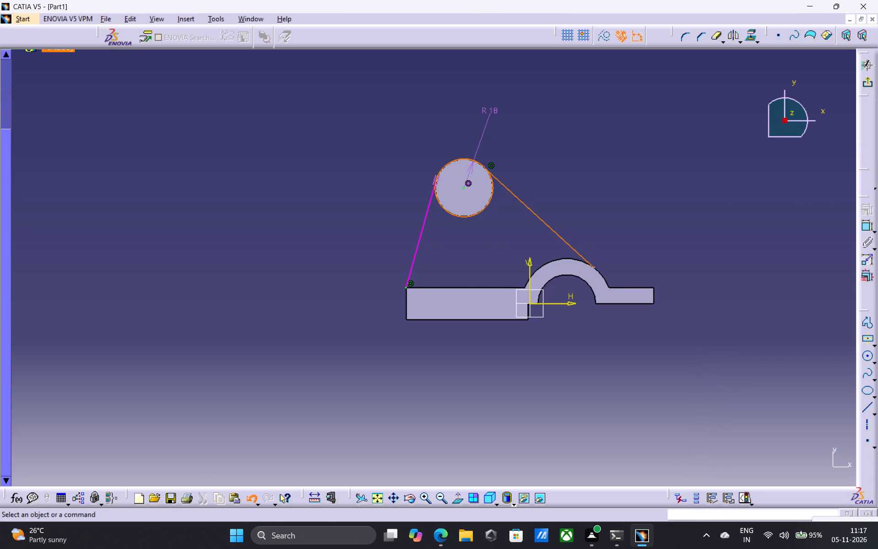
Delete the circle's 18 mm radius dimension and the slanted line running from the circle to the arch.
ctrl+click(488, 110)
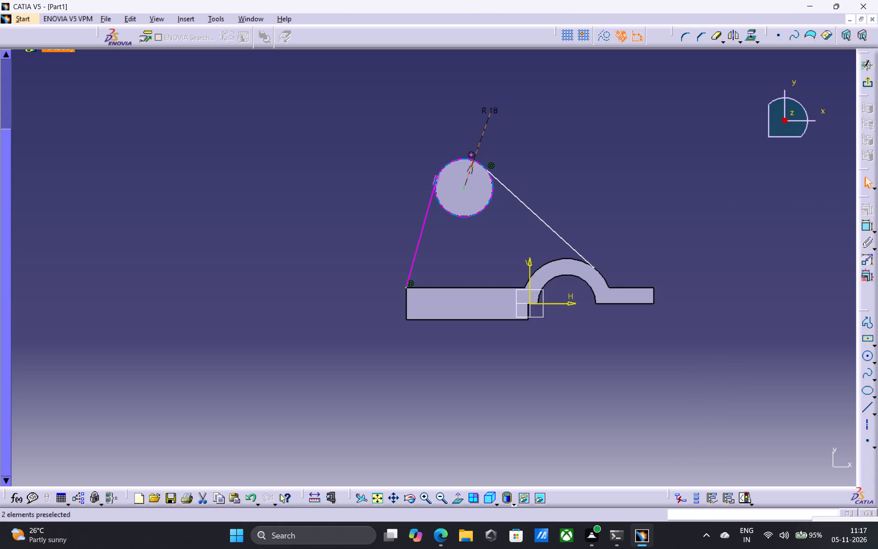
key(Delete)
click(529, 210)
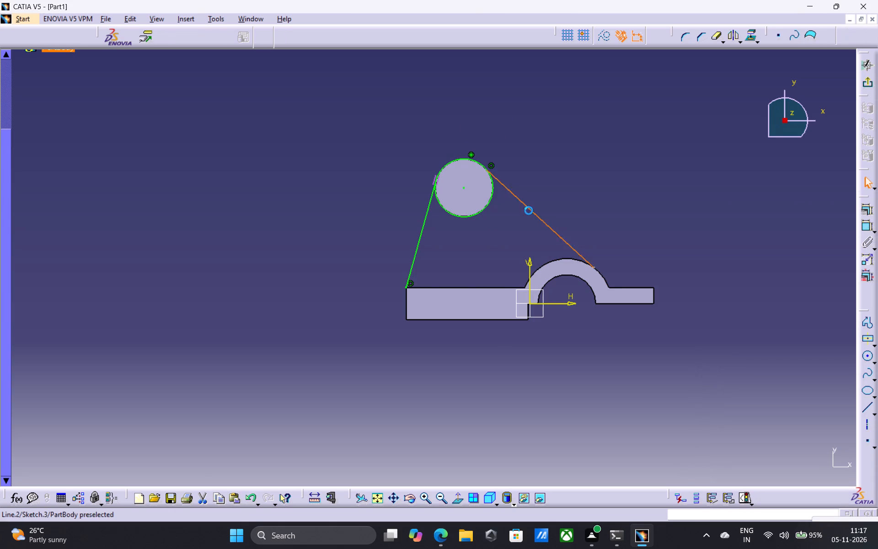
key(Delete)
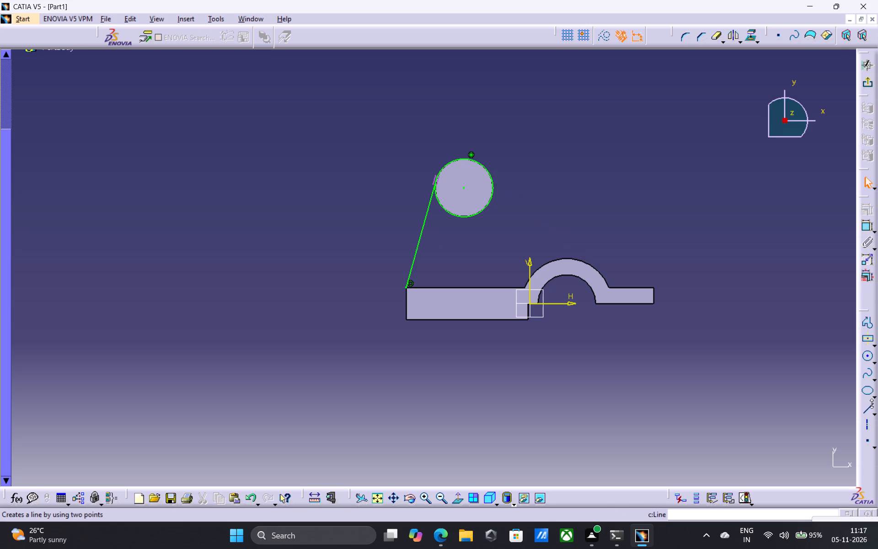
Sketch a slanted line about 85 mm long from just beside the circle down to the arch's outer edge.
click(868, 406)
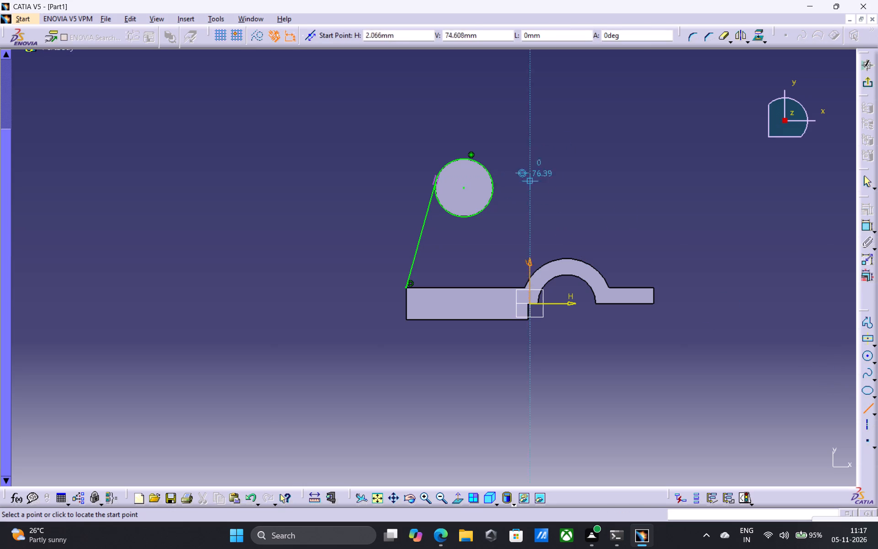
click(866, 323)
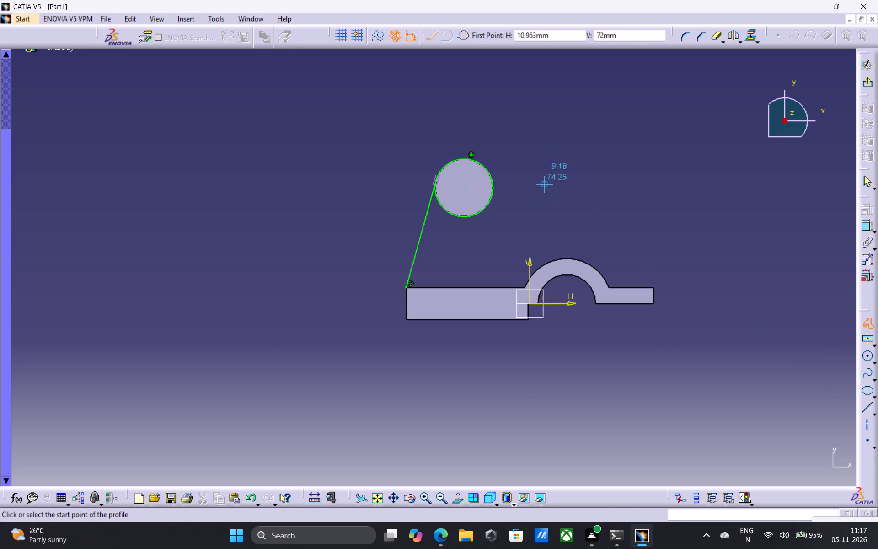
click(500, 172)
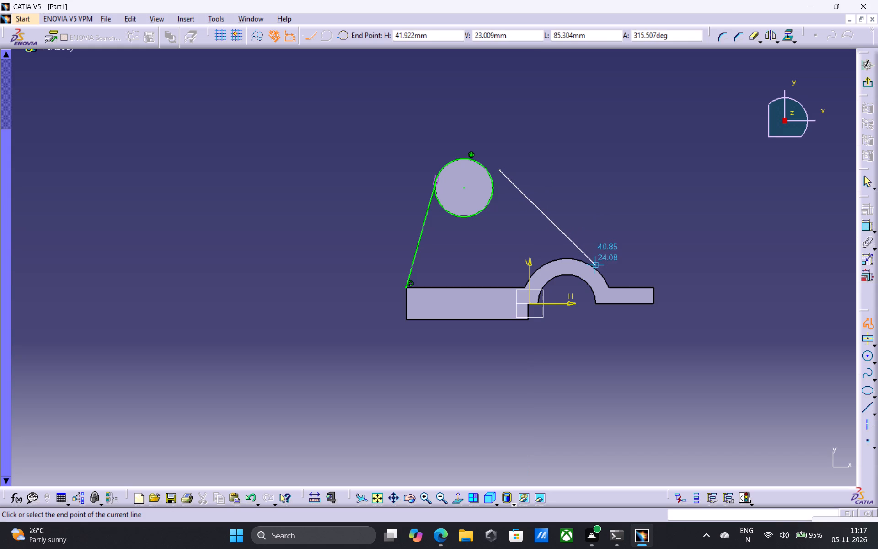
click(598, 267)
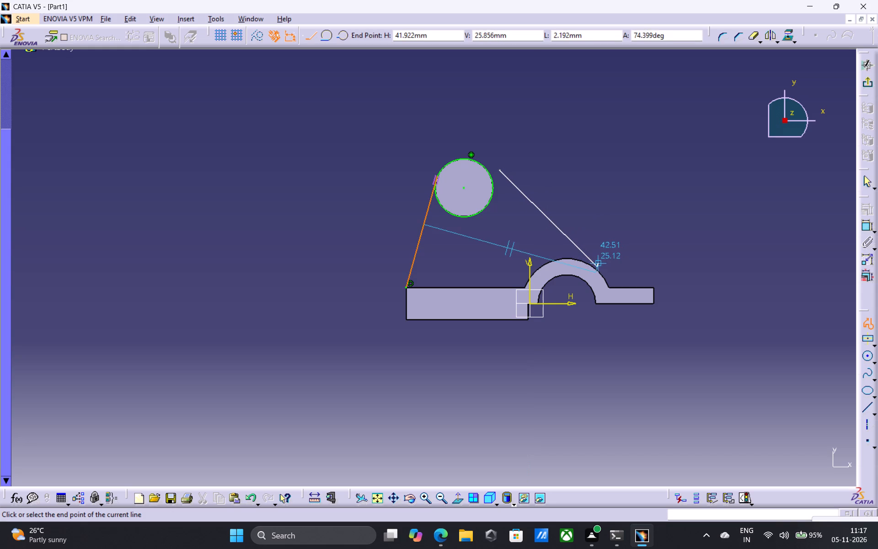
key(Escape)
key(Escape)
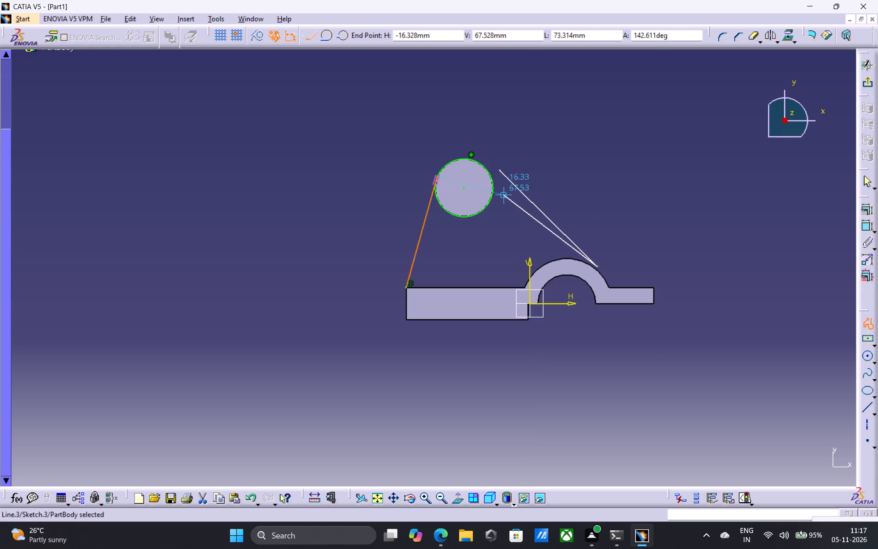
Constrain the new slanted line tangent to the circle.
ctrl+click(492, 181)
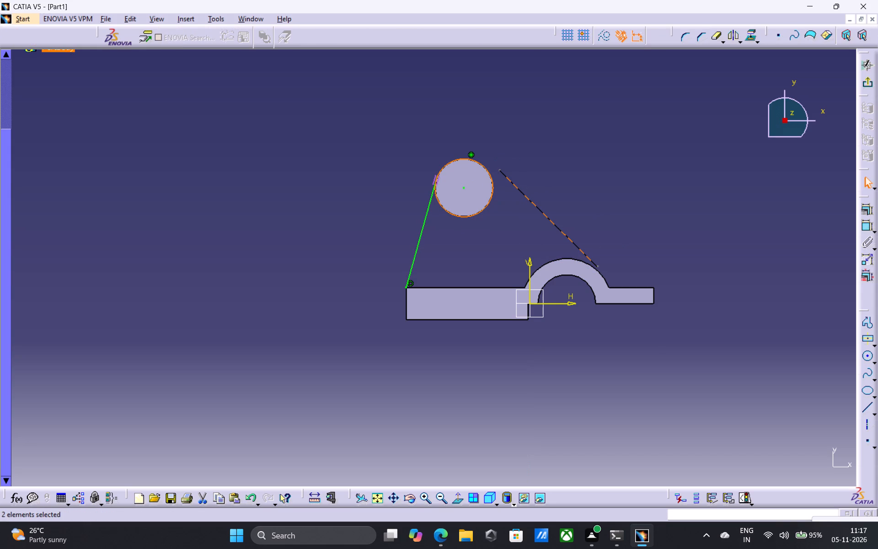
click(862, 213)
click(792, 386)
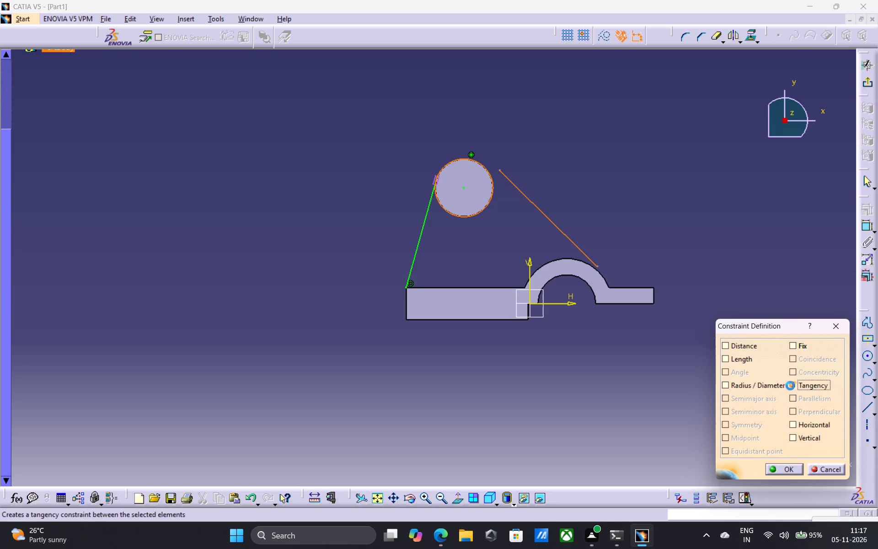
click(782, 466)
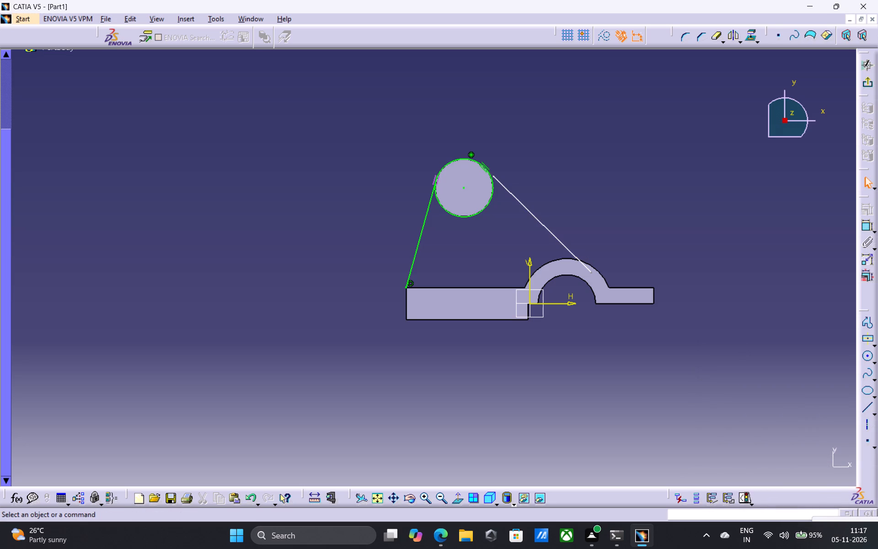
Constrain the same slanted line tangent to the outer edge of the base's arch.
click(592, 266)
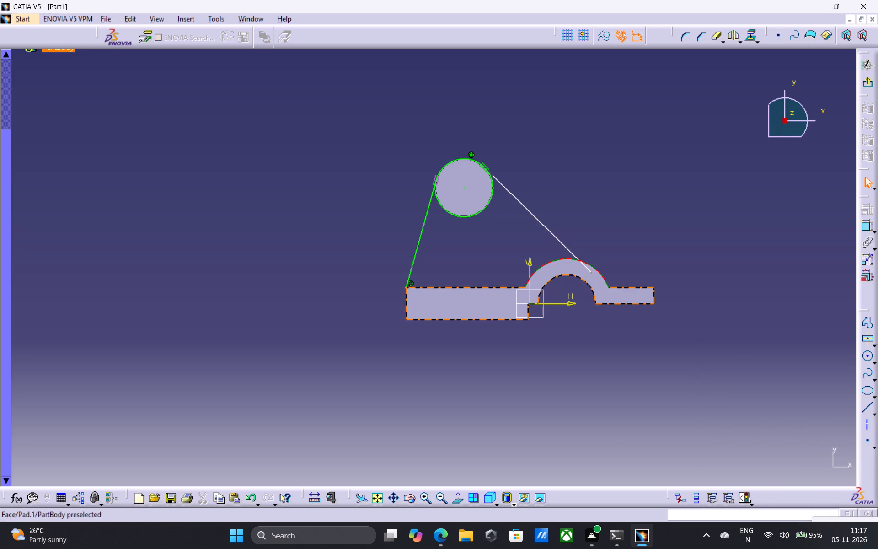
ctrl+click(588, 270)
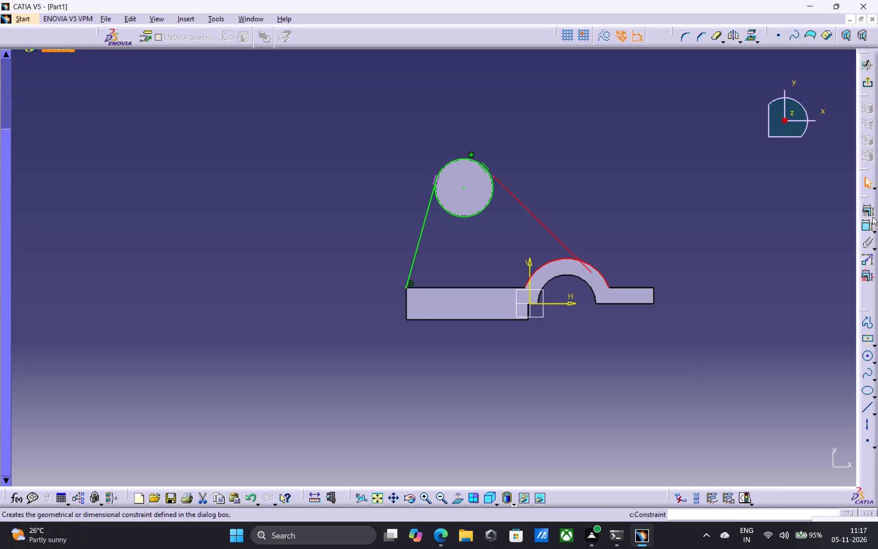
click(870, 213)
click(797, 384)
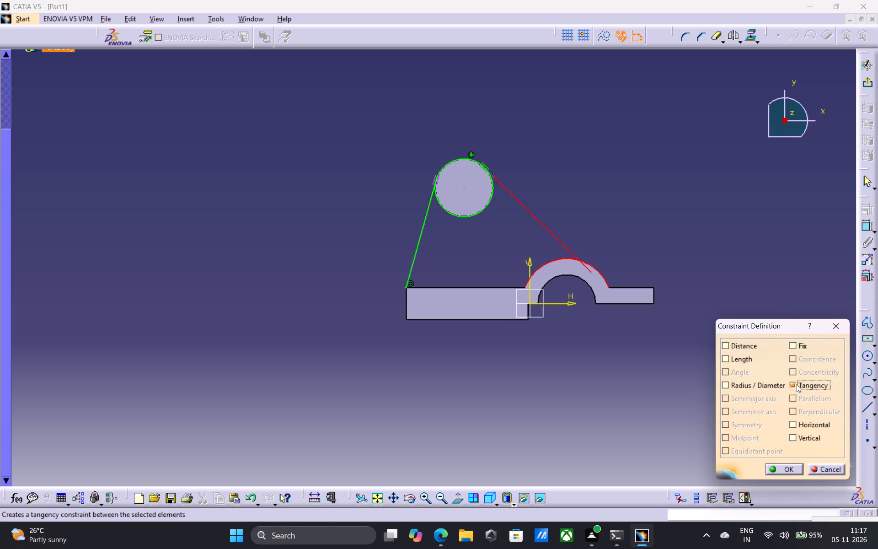
click(802, 465)
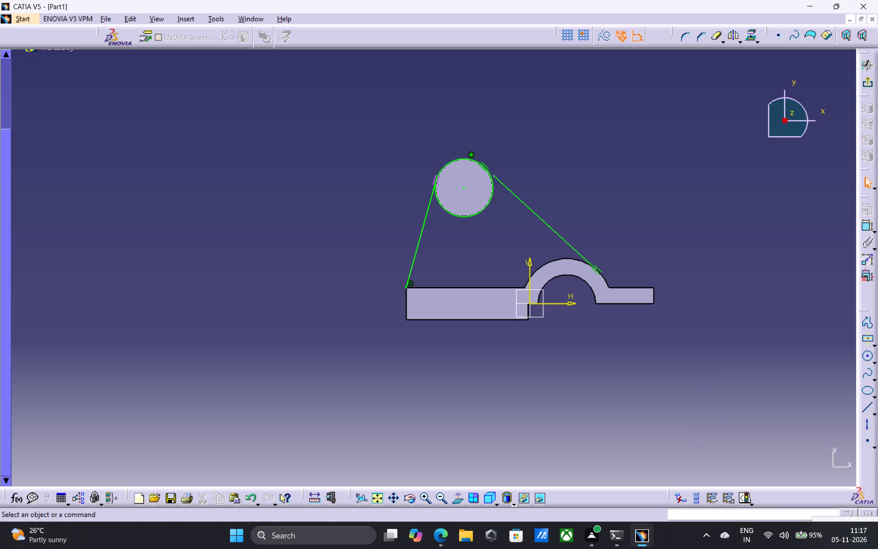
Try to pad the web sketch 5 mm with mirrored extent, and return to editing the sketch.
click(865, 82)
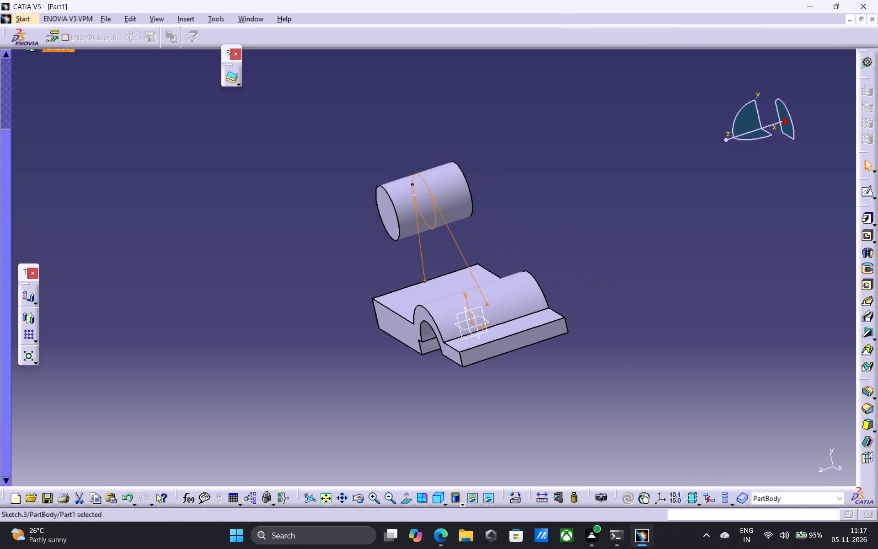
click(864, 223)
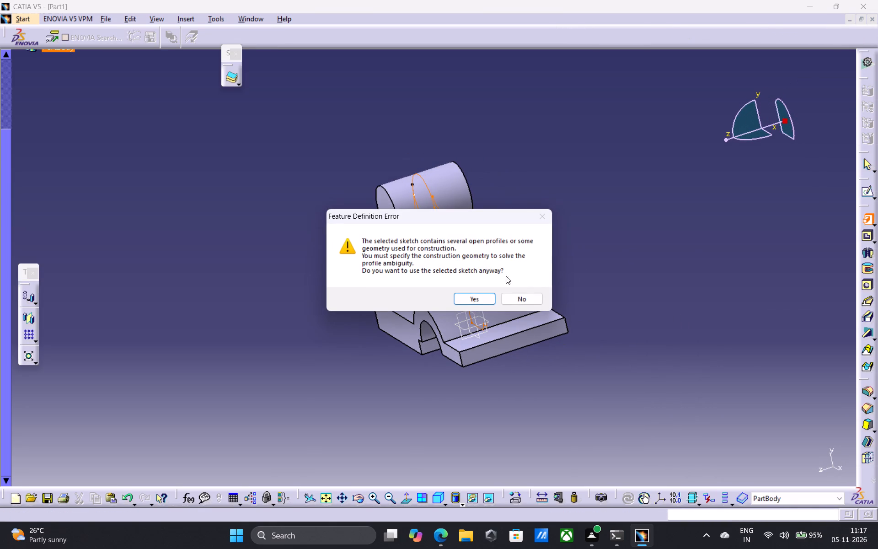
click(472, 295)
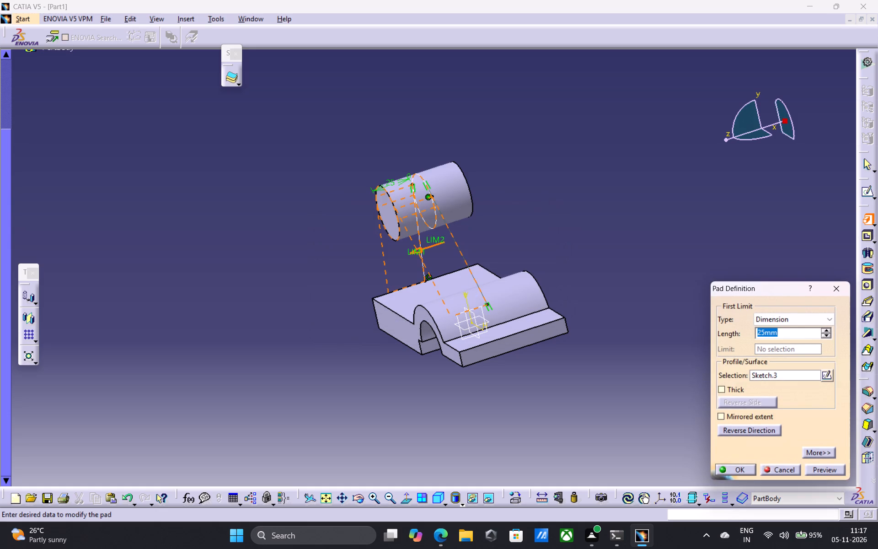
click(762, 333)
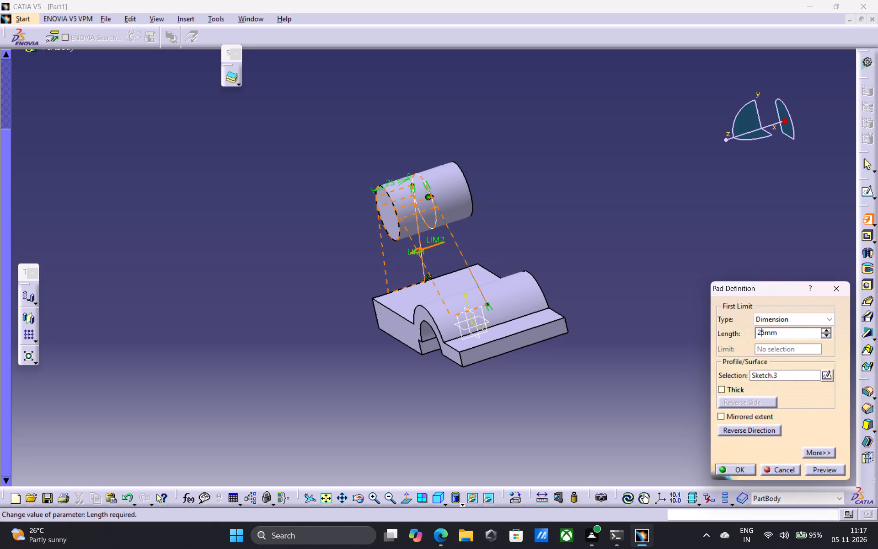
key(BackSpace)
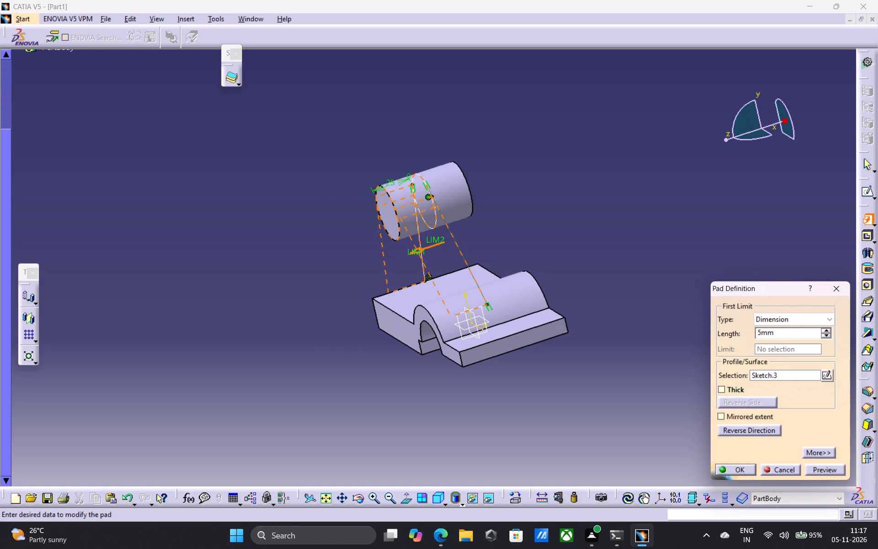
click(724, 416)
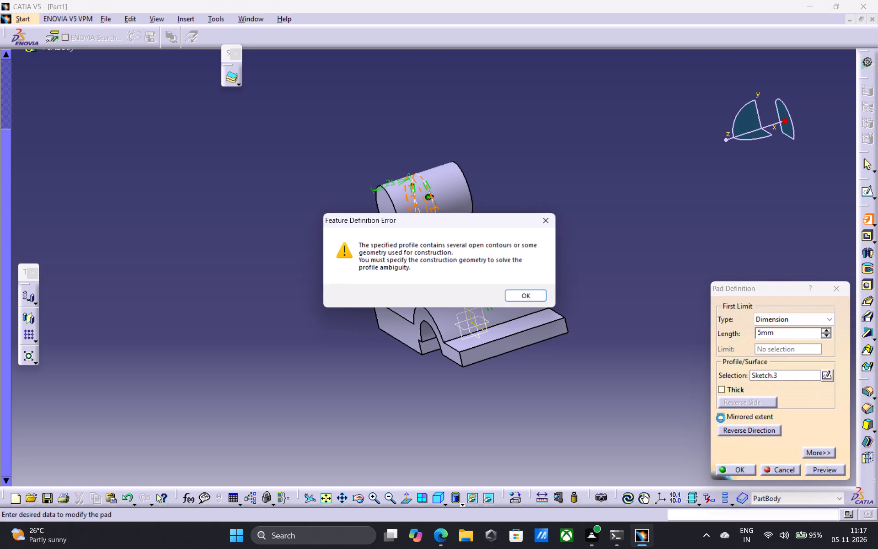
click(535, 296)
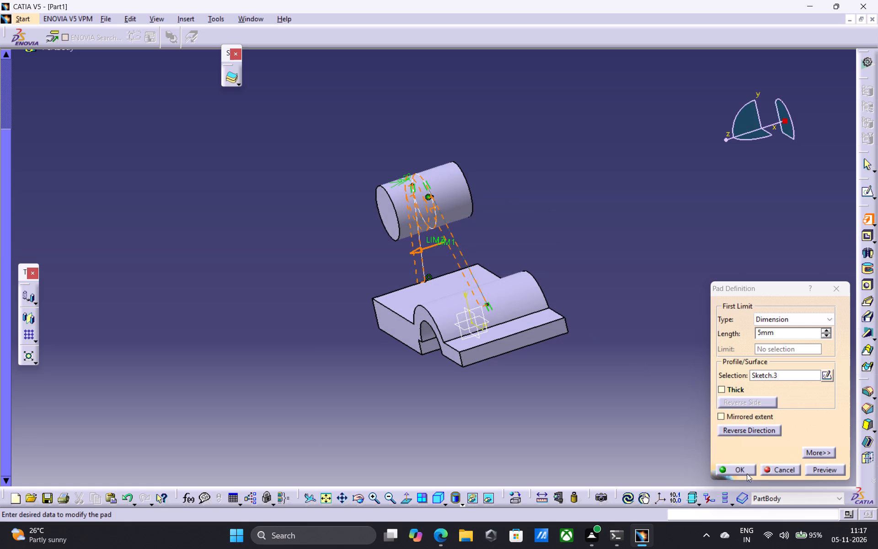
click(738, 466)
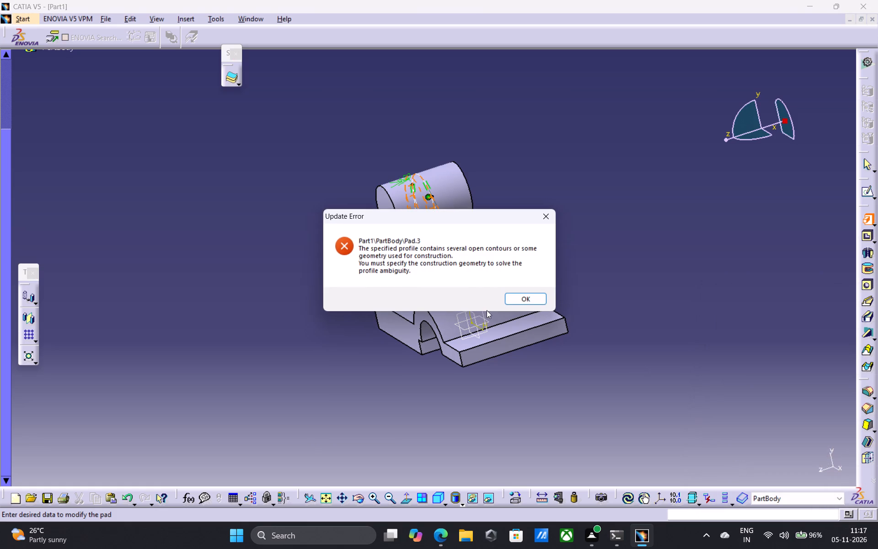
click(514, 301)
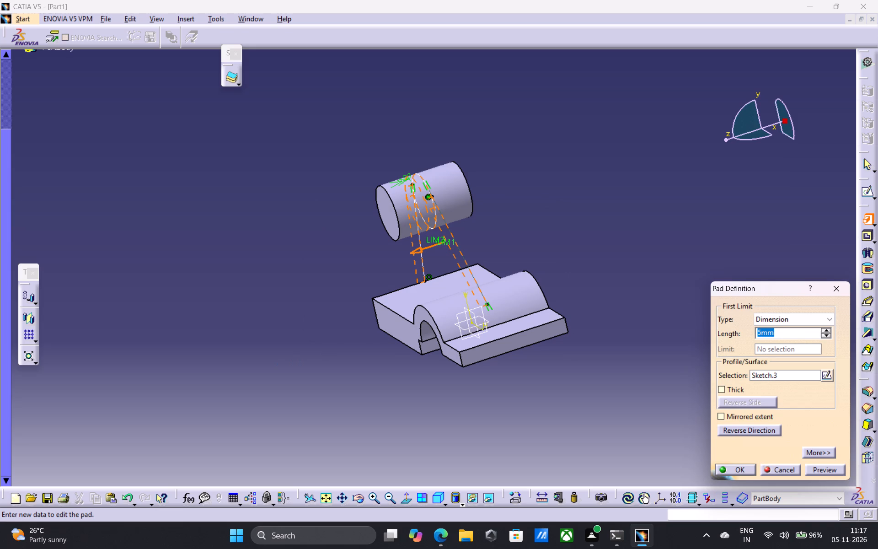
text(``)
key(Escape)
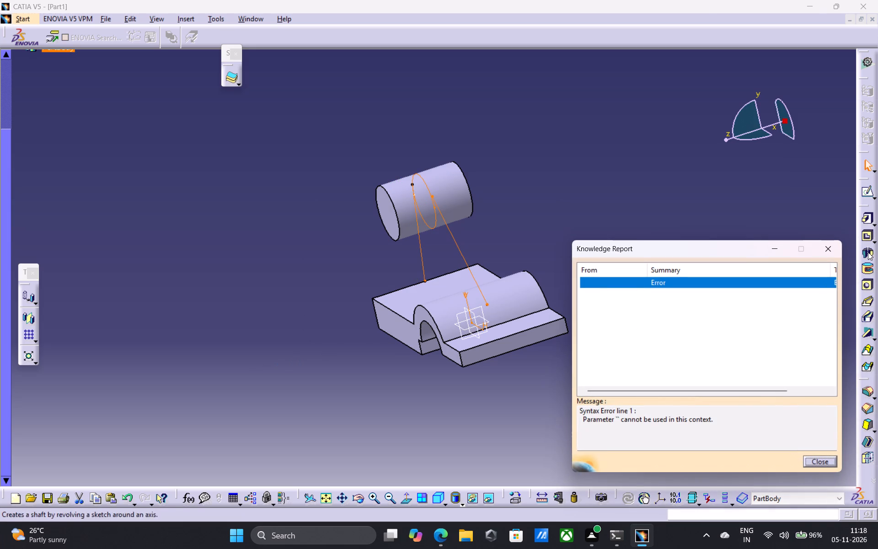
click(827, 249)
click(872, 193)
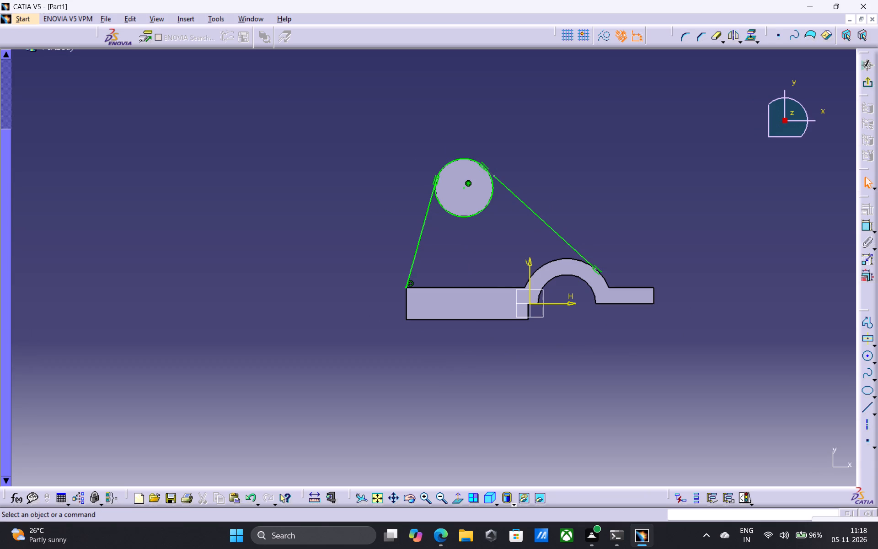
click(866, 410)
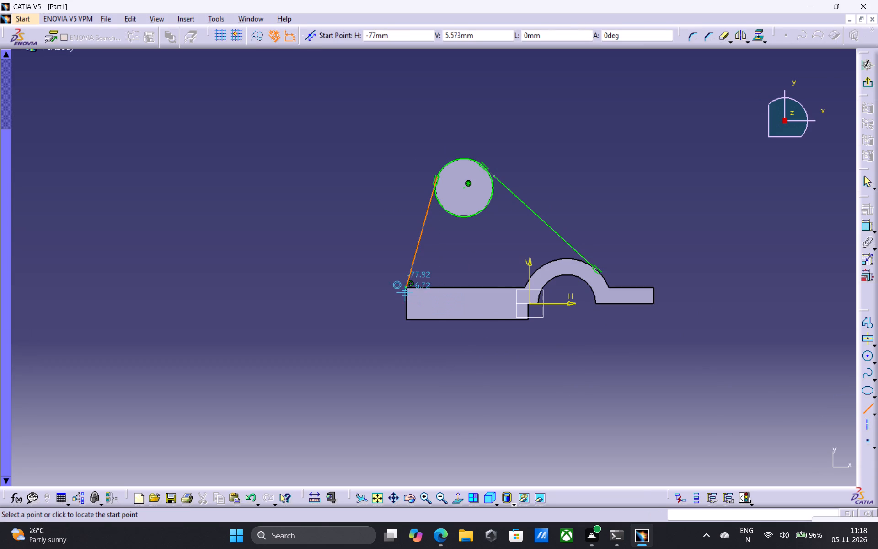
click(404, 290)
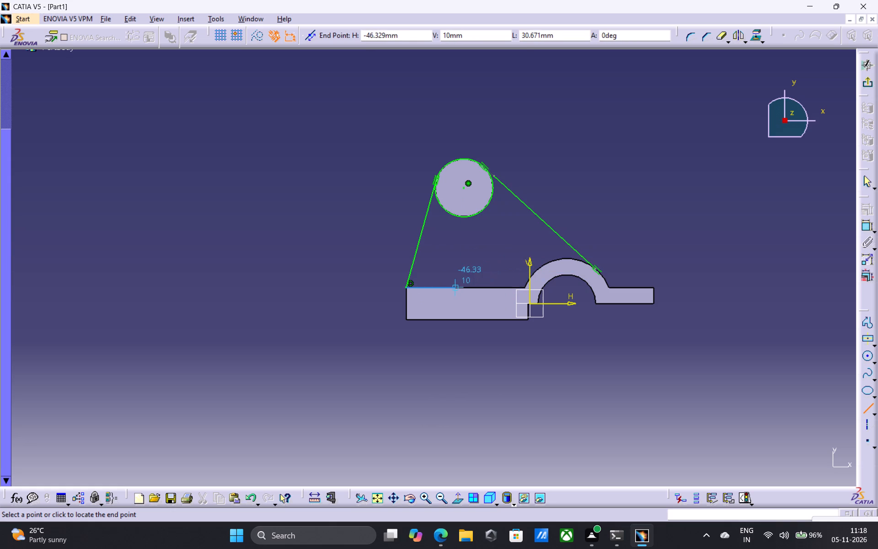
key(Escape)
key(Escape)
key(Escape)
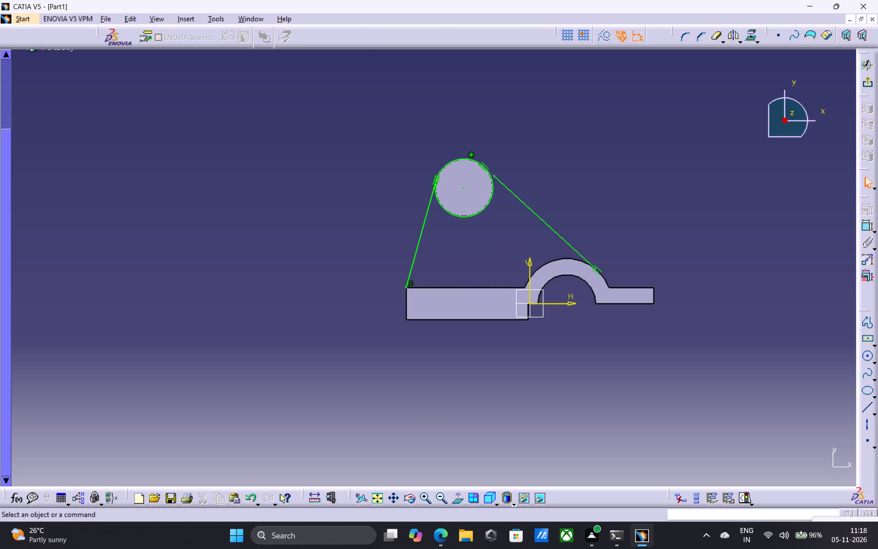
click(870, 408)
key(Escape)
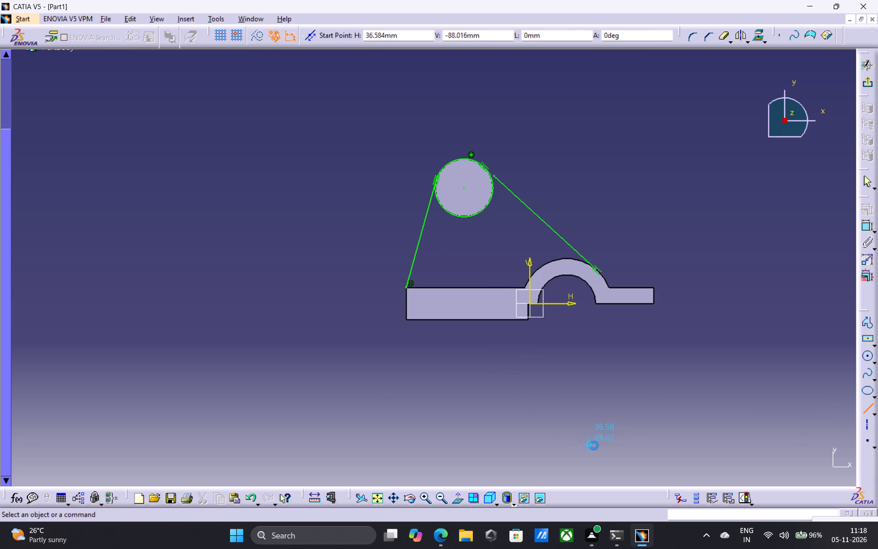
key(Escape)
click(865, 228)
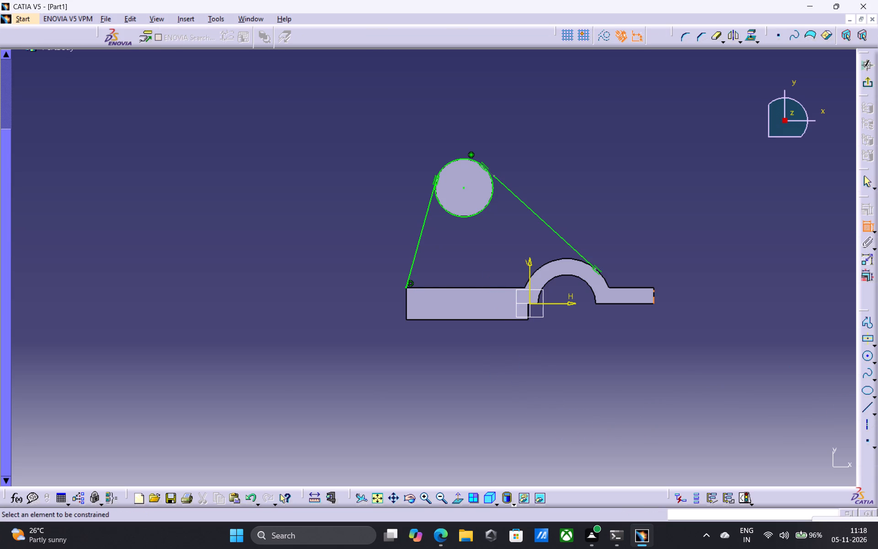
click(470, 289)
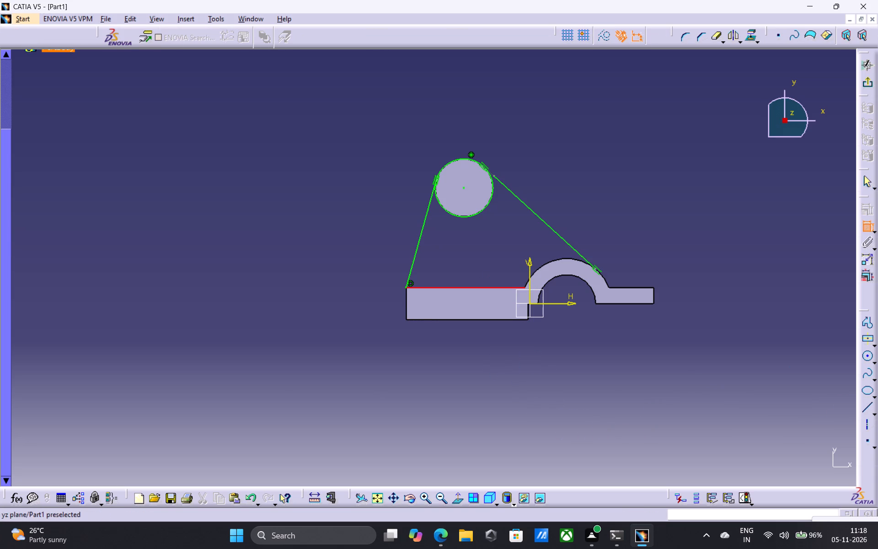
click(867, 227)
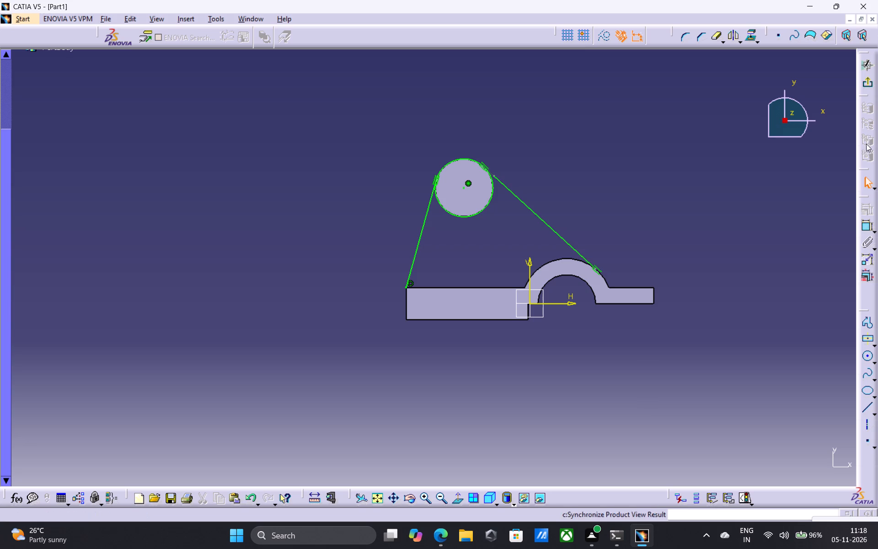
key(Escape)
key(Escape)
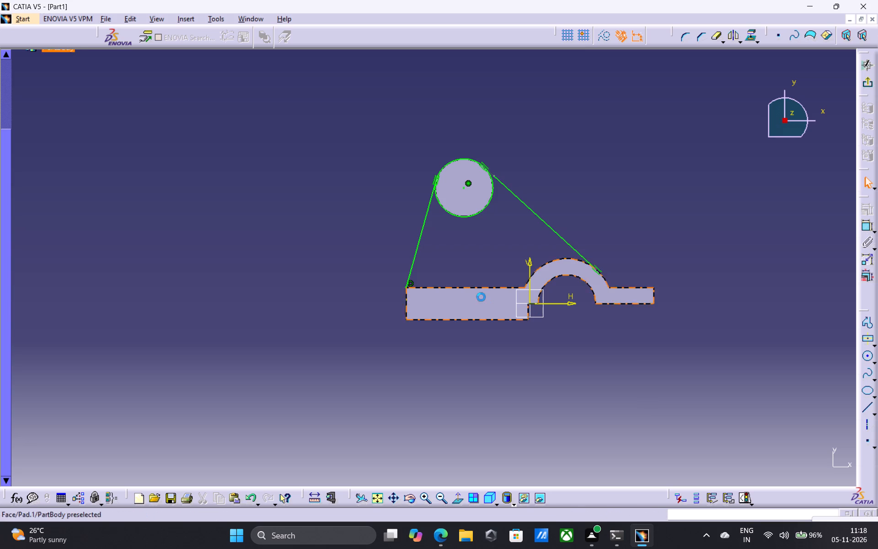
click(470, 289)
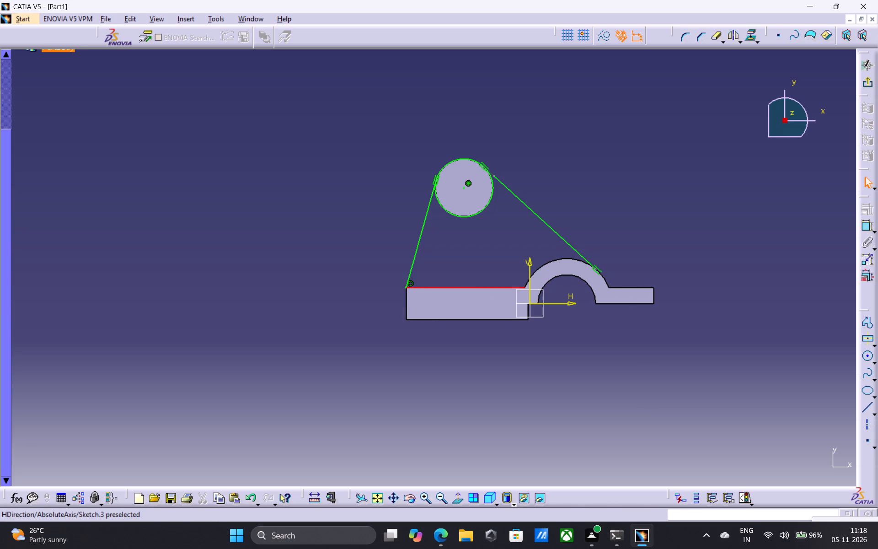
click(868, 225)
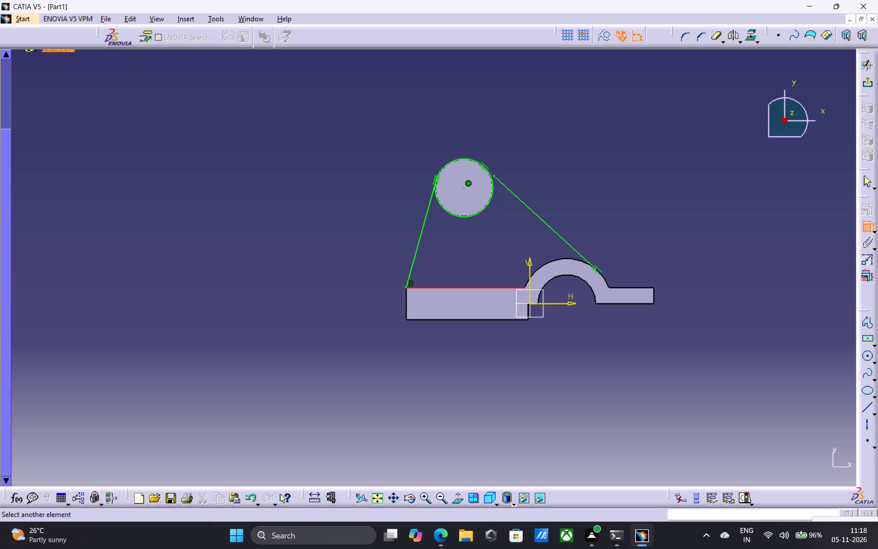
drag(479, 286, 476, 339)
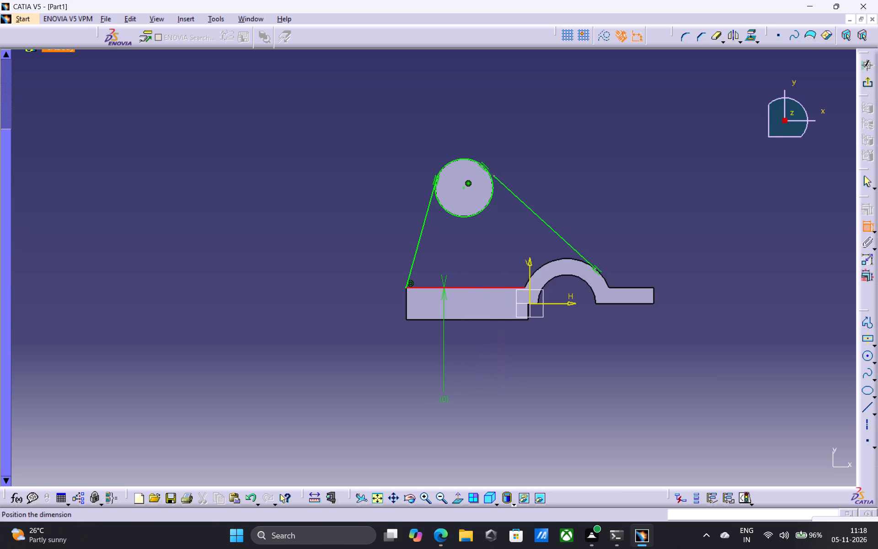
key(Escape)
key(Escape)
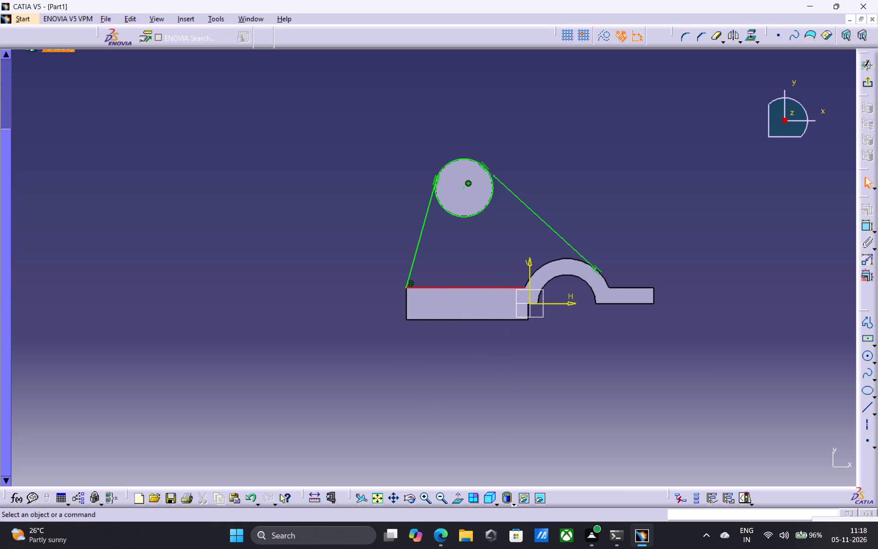
Sketch a horizontal line about 97 mm long just above the thick base block, crossing the slanted line and reaching the arch.
click(867, 408)
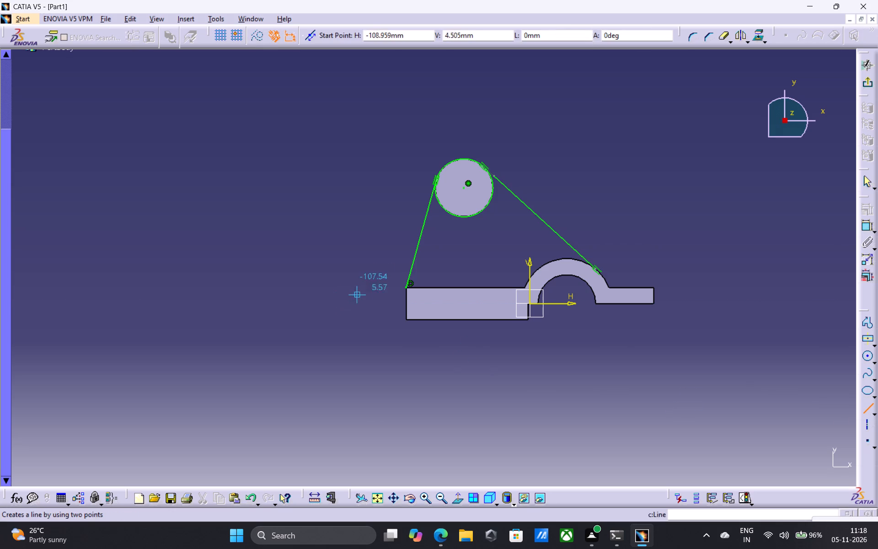
click(369, 278)
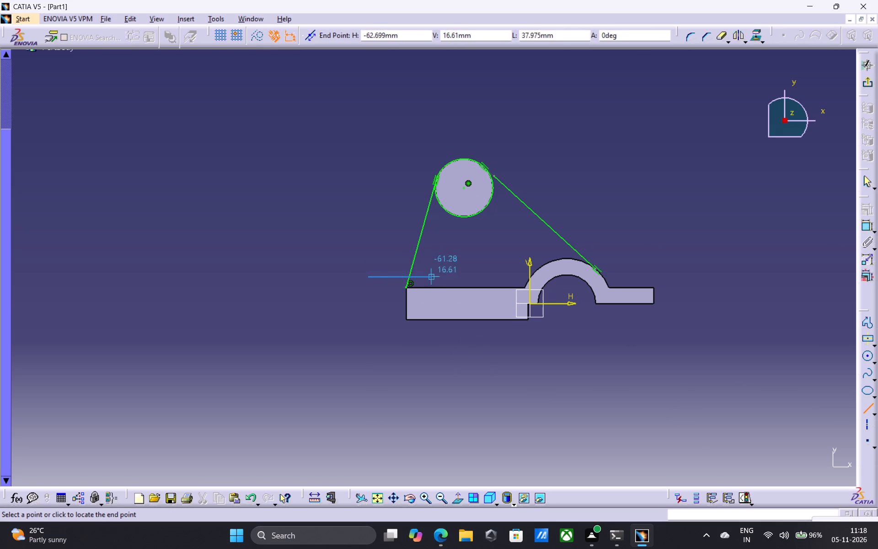
click(525, 278)
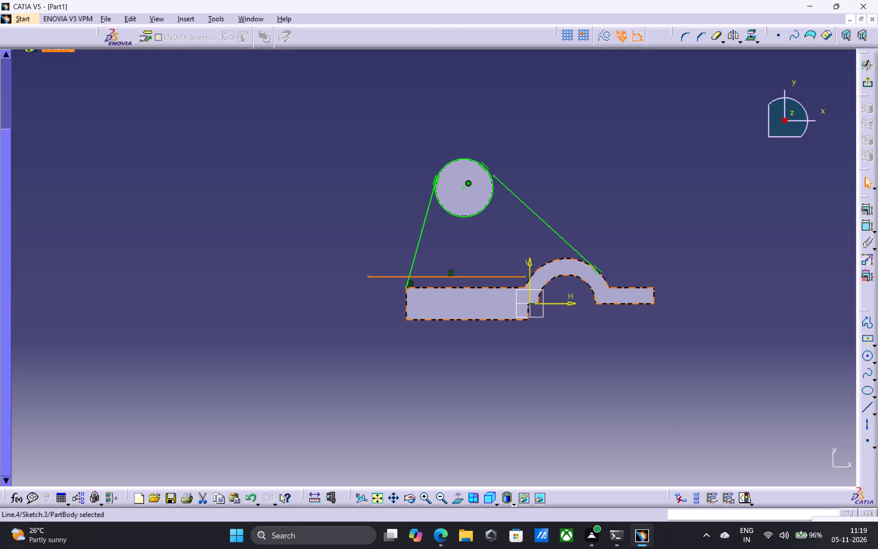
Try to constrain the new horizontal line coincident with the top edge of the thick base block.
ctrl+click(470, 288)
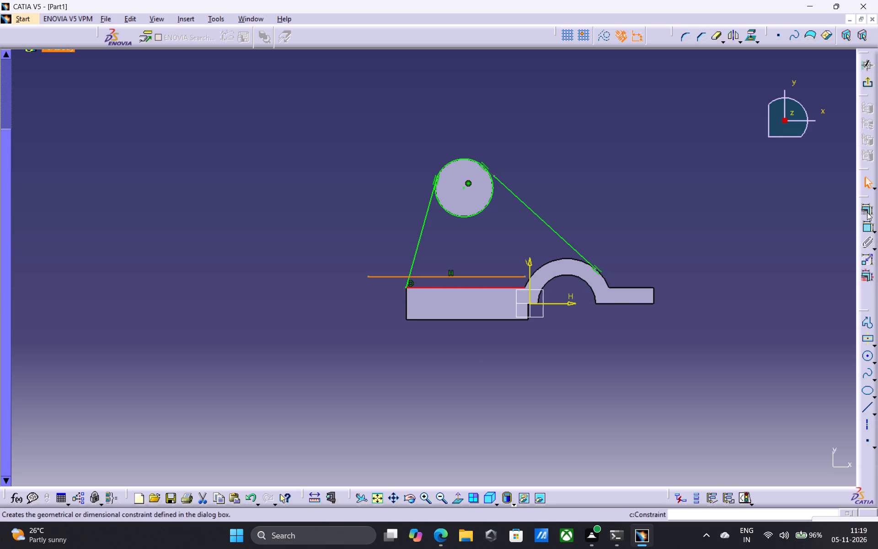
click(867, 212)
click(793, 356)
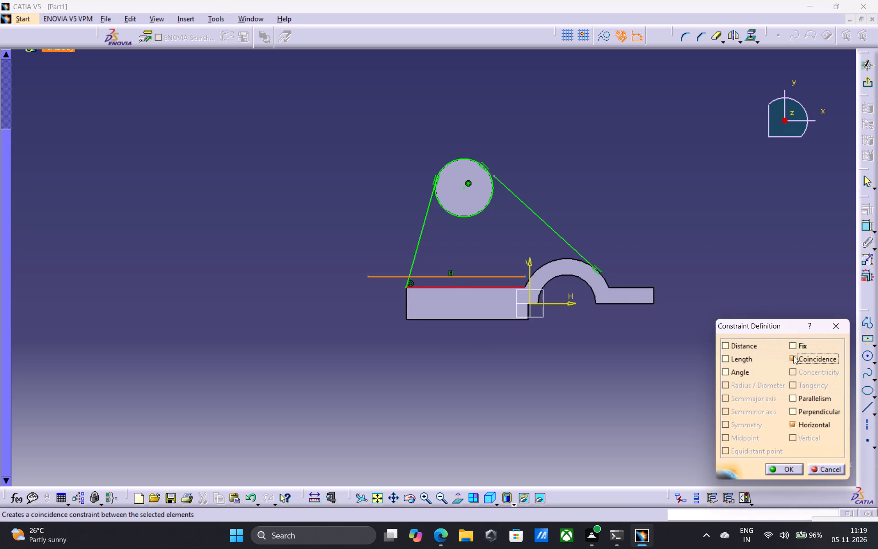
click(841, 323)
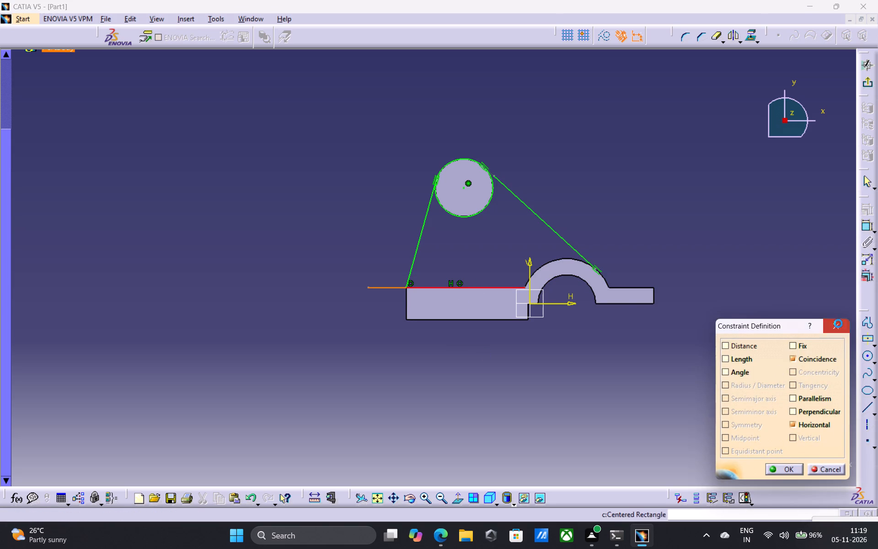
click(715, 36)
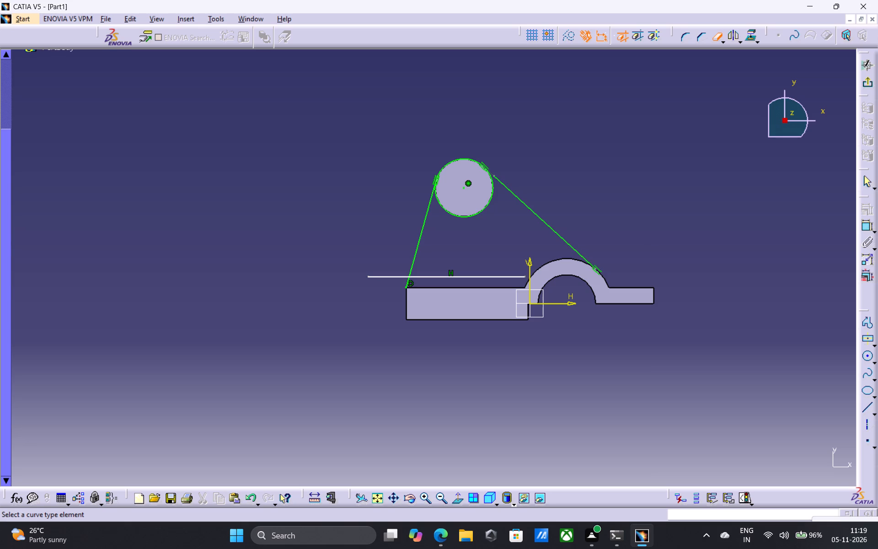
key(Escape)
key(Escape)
Constrain the new horizontal line coincident with the top edge of the thick base block.
click(440, 276)
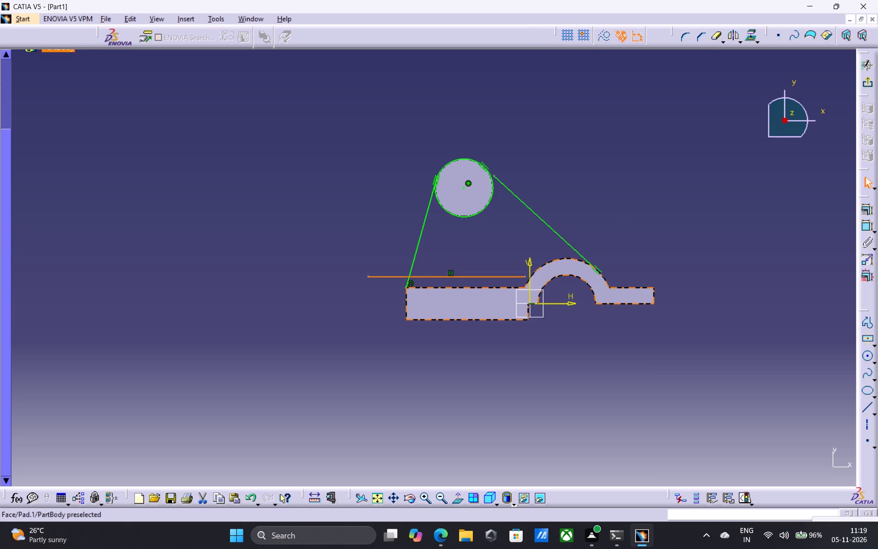
ctrl+click(448, 288)
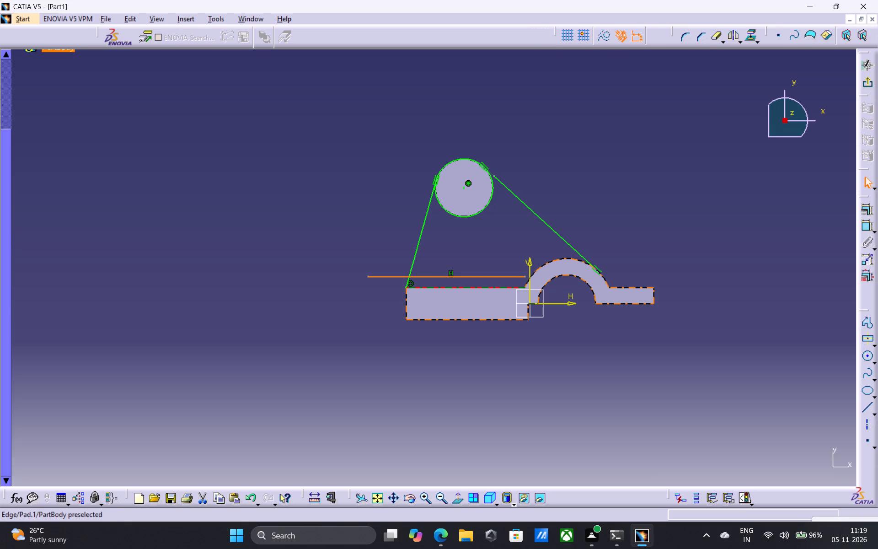
click(868, 208)
click(793, 359)
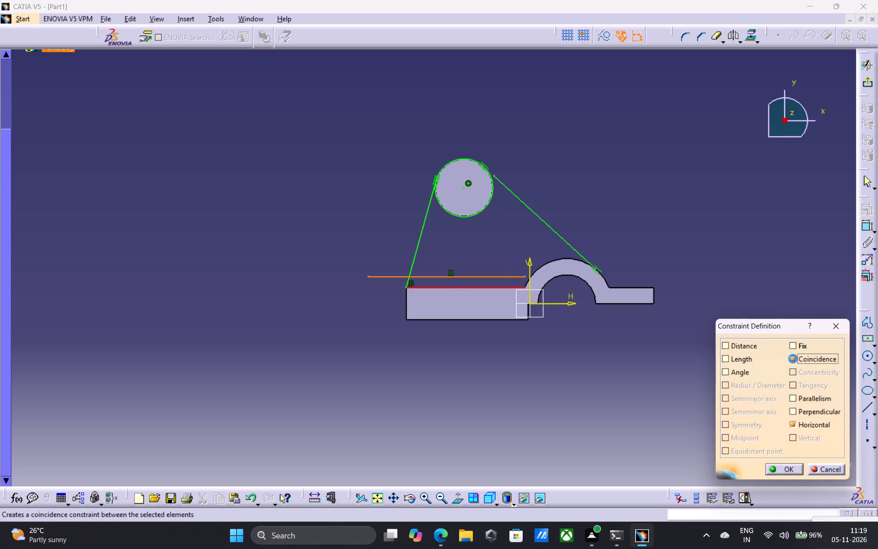
click(782, 474)
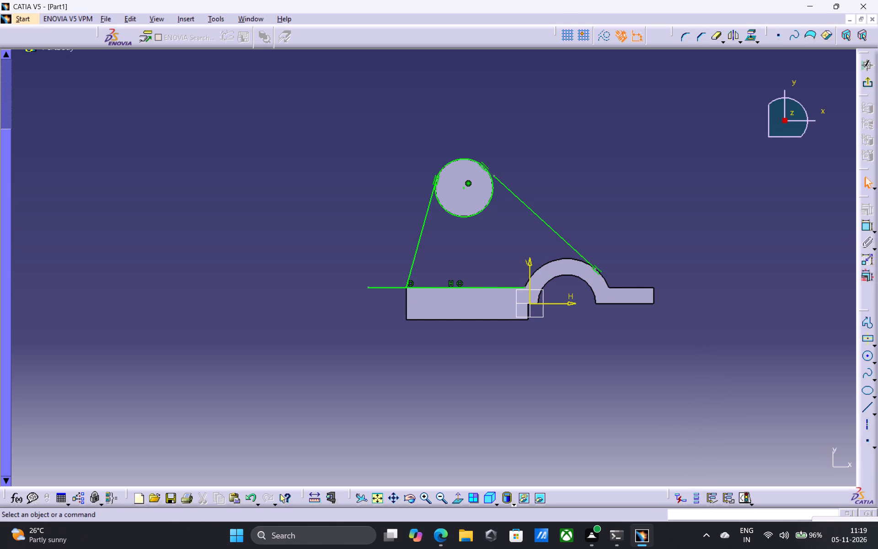
Trim off the part of the horizontal line that extends outward past the slanted line's lower end.
click(714, 38)
click(392, 288)
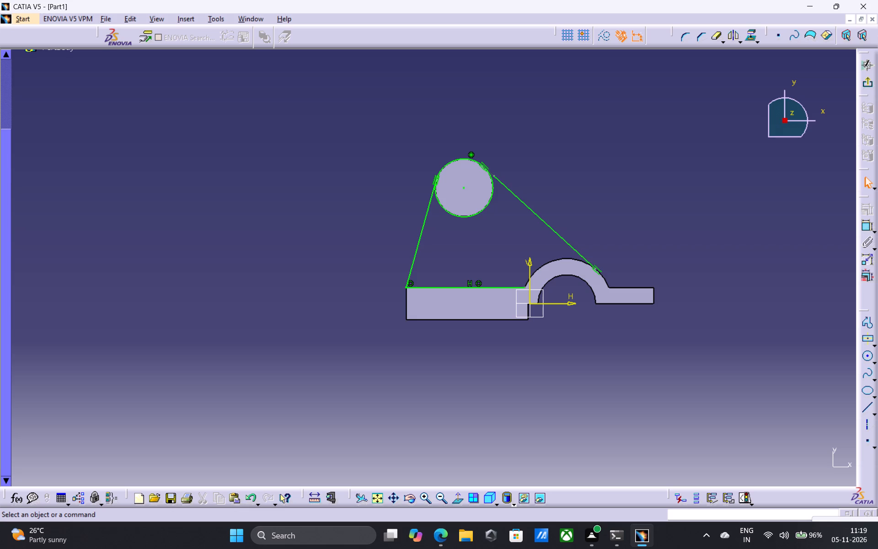
key(Escape)
key(Escape)
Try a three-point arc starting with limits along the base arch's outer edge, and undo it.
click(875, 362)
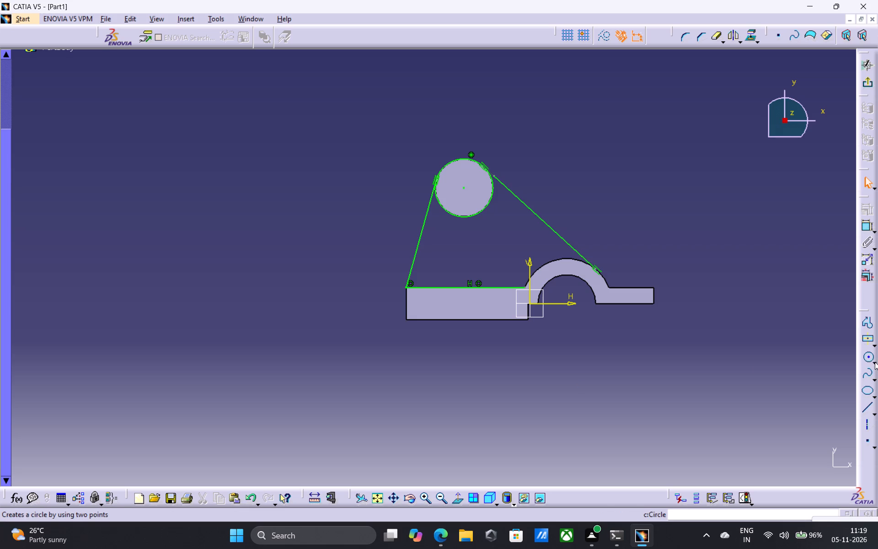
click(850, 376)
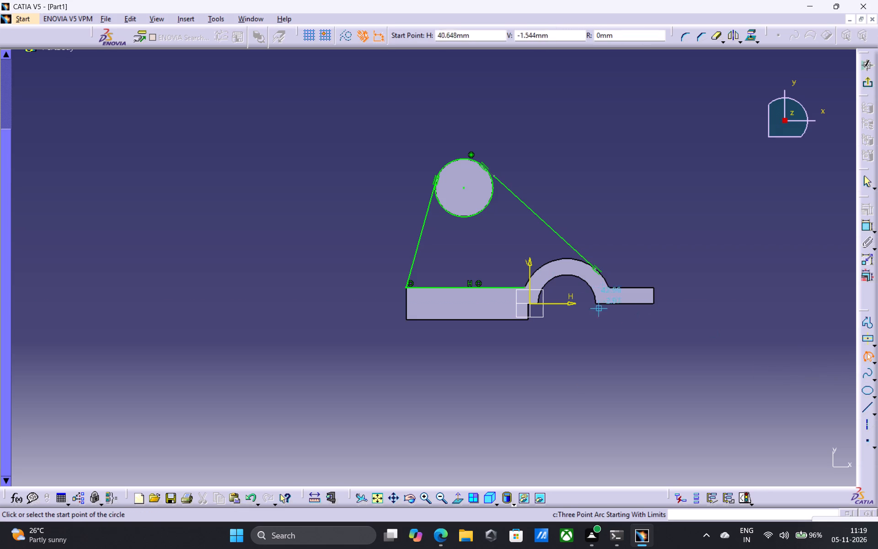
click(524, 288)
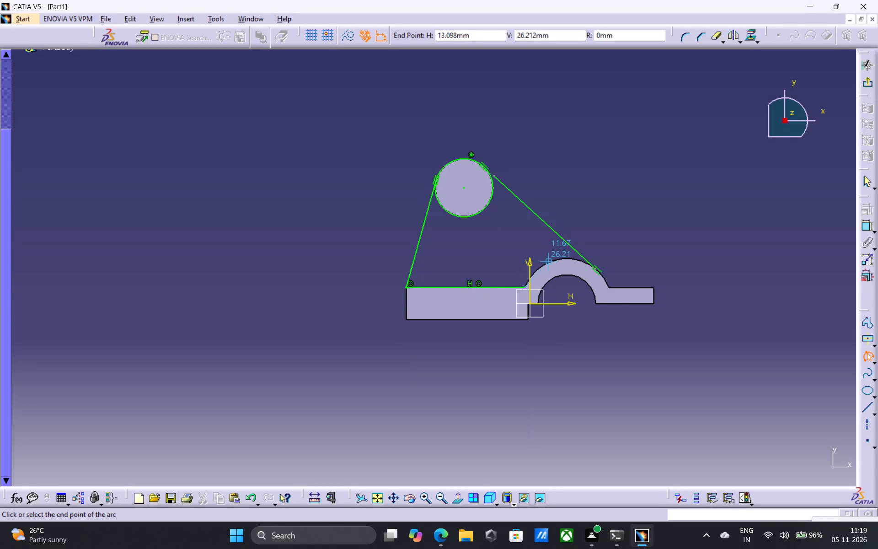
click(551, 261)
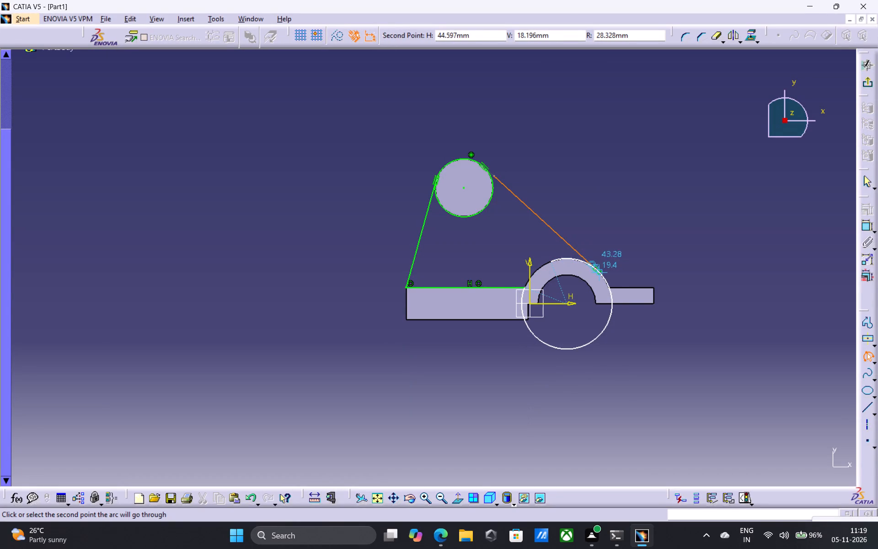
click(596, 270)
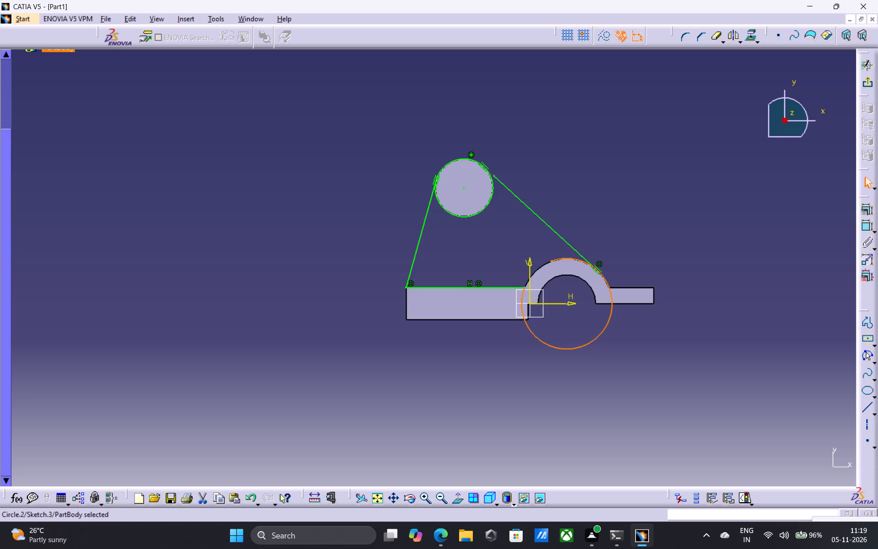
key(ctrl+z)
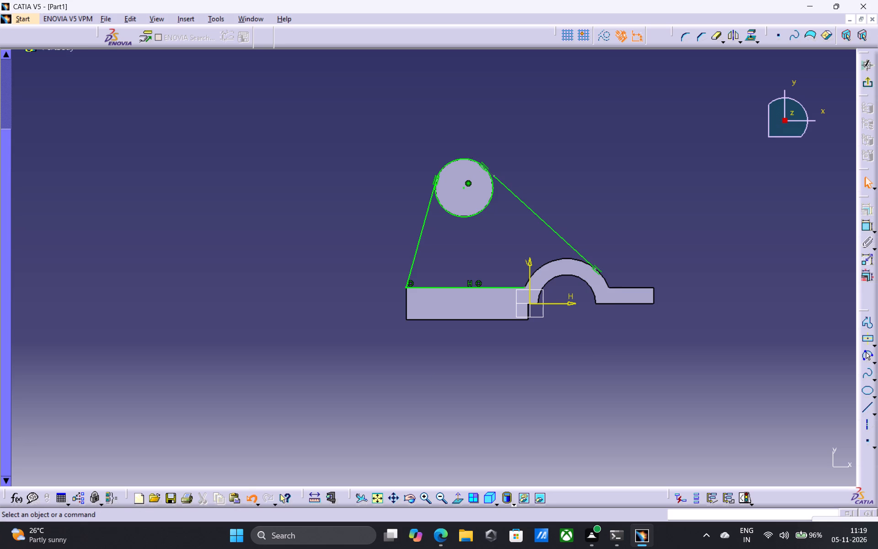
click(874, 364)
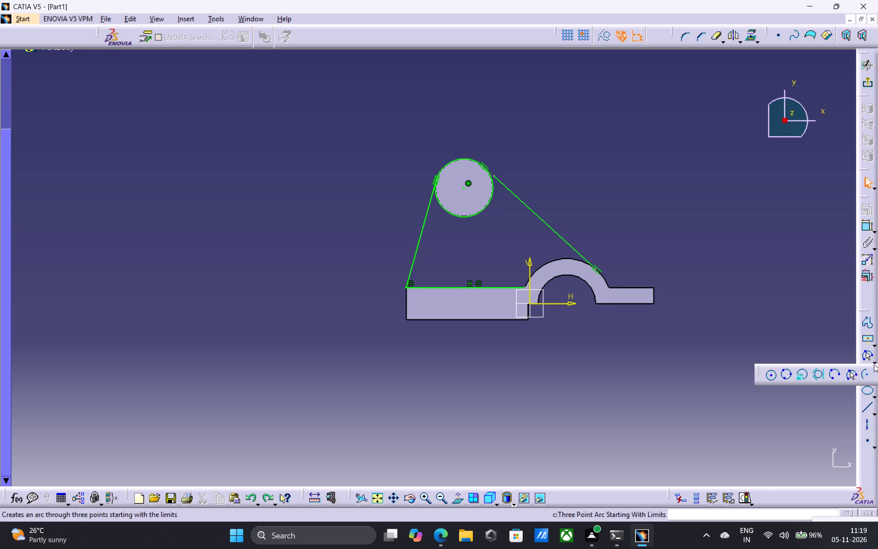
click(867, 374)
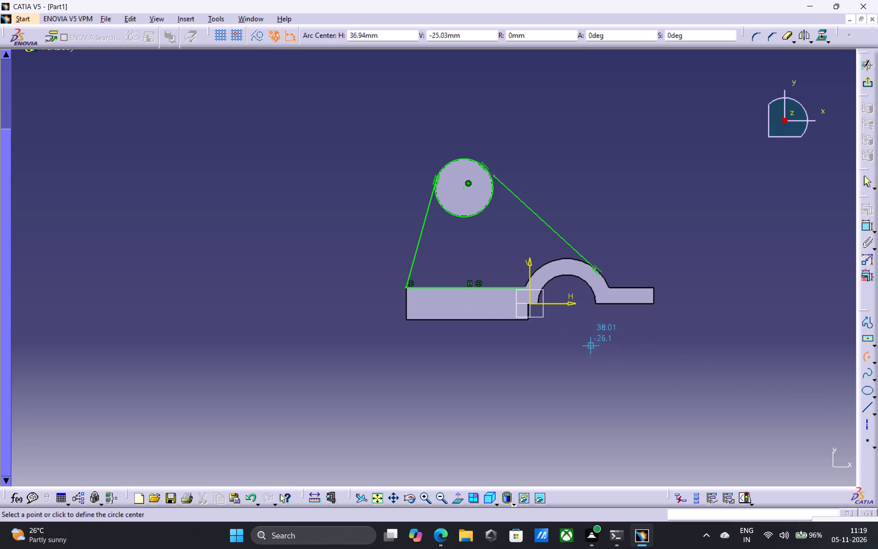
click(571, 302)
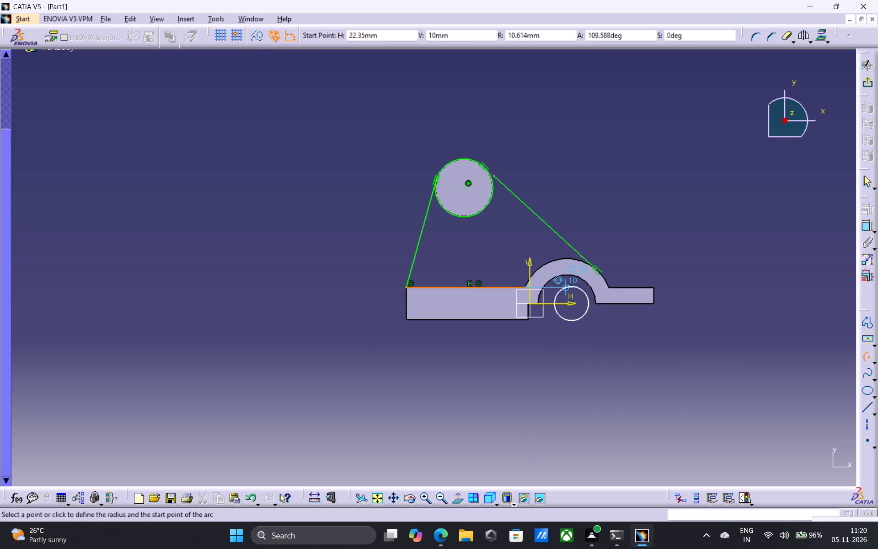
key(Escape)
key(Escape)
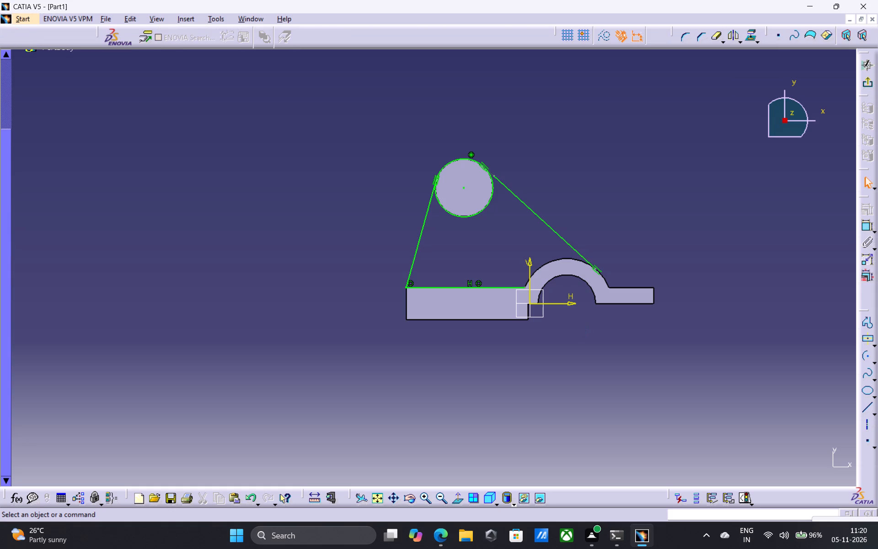
Sketch a three-point arc of about 28 mm radius over the base arch, from the horizontal line's end to the second slanted line's lower end.
click(873, 363)
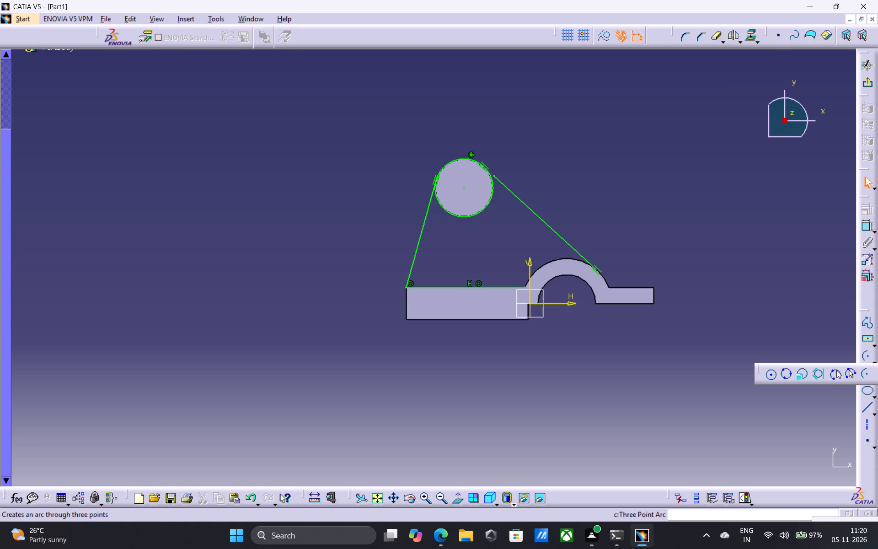
click(836, 370)
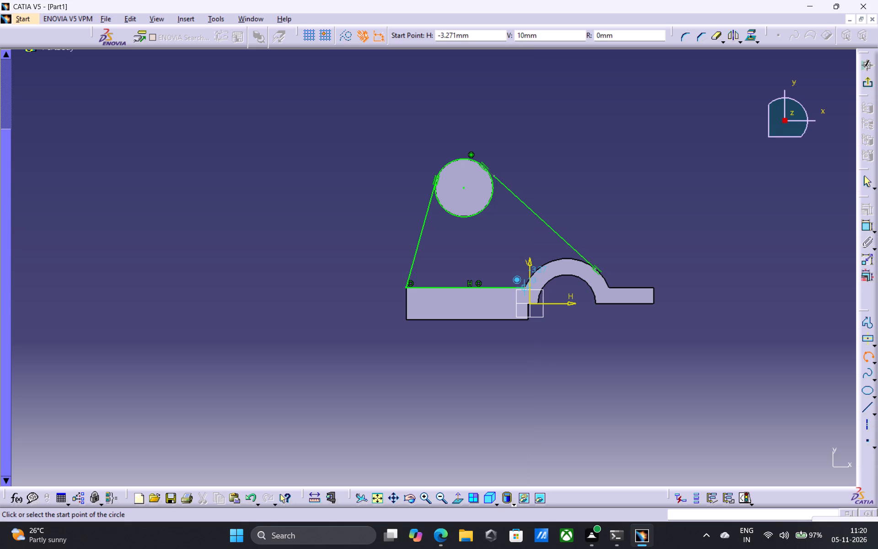
click(525, 287)
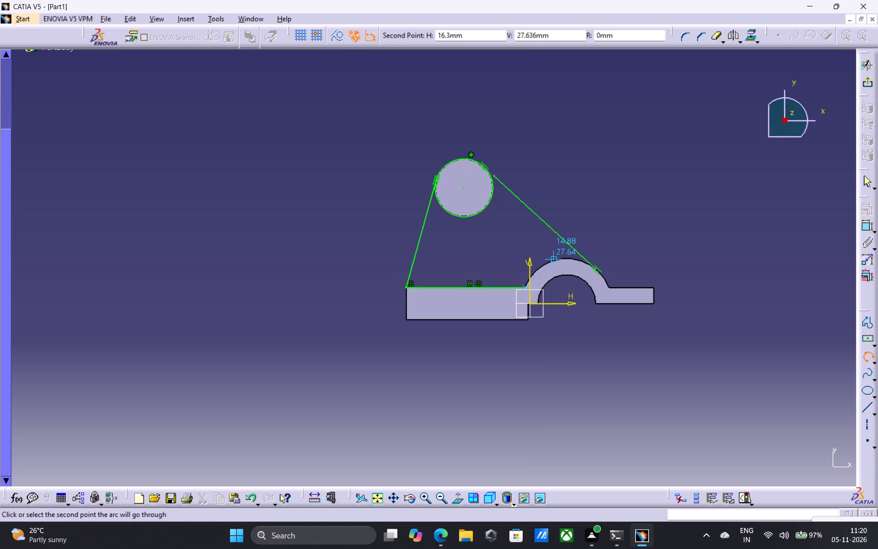
click(557, 259)
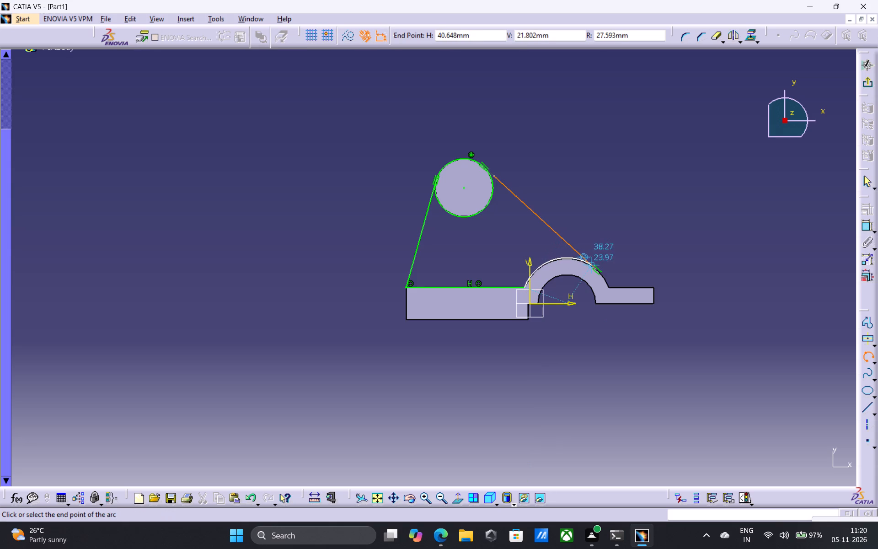
click(594, 268)
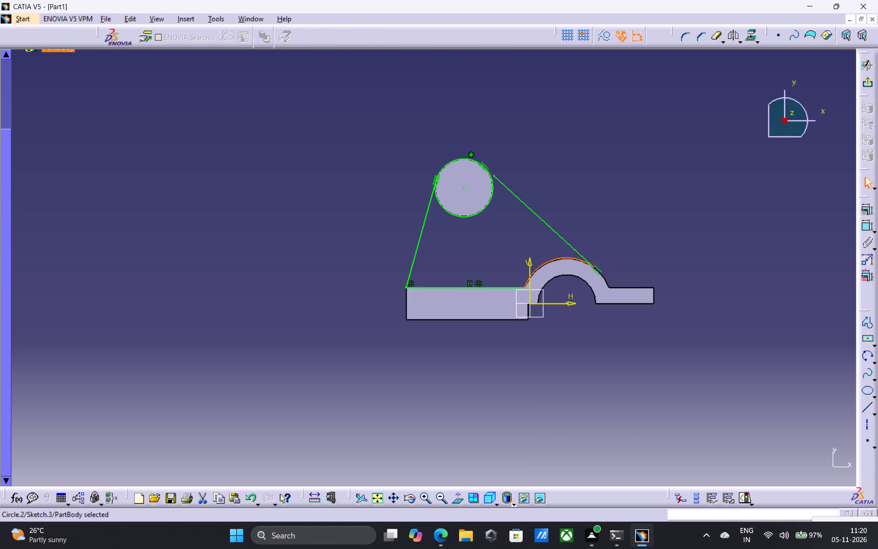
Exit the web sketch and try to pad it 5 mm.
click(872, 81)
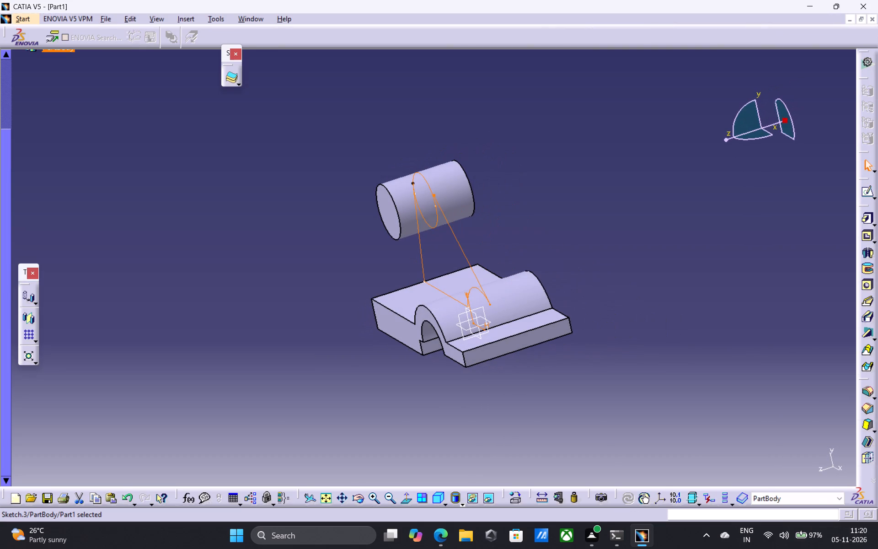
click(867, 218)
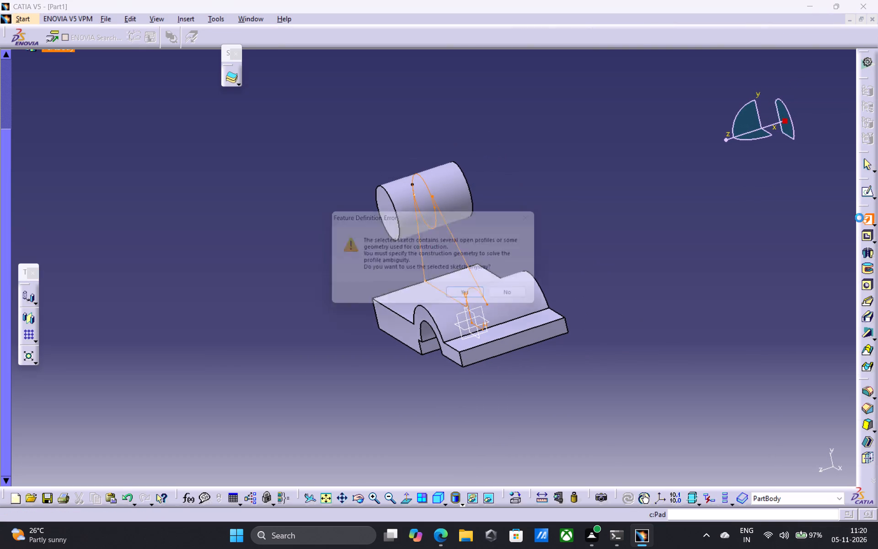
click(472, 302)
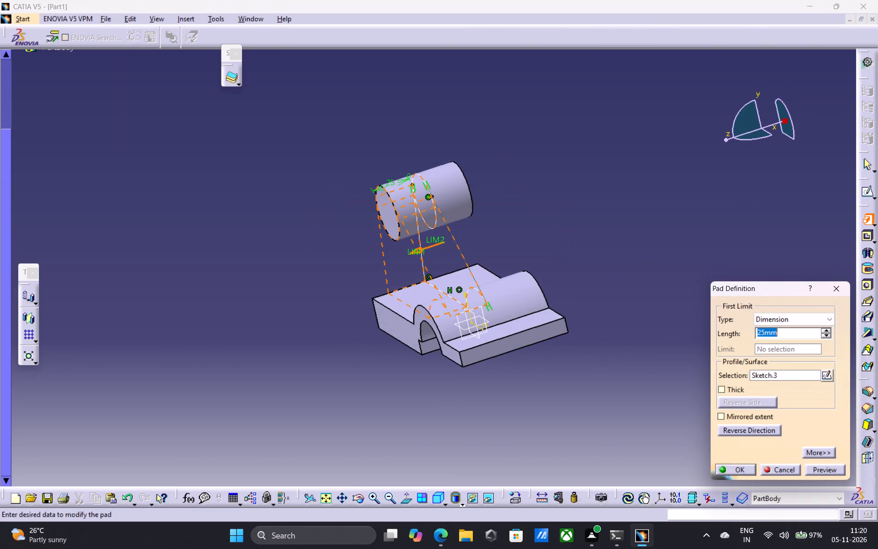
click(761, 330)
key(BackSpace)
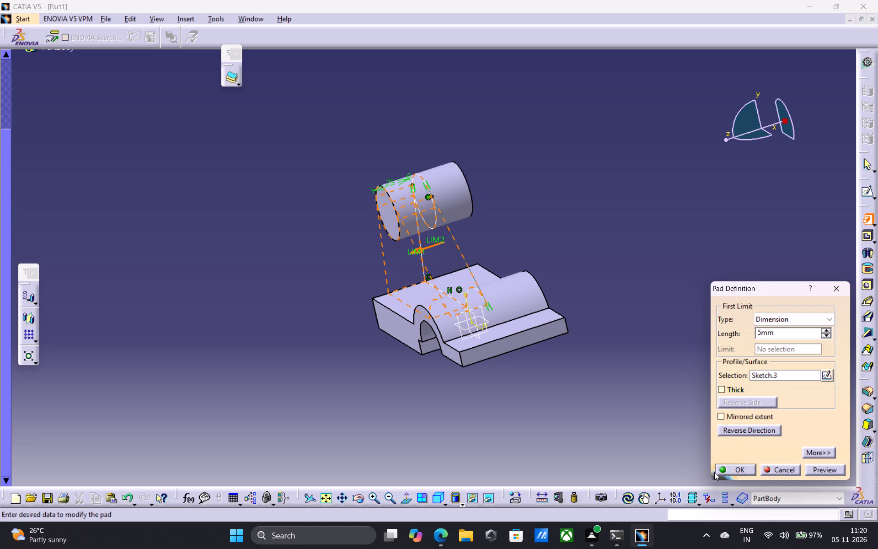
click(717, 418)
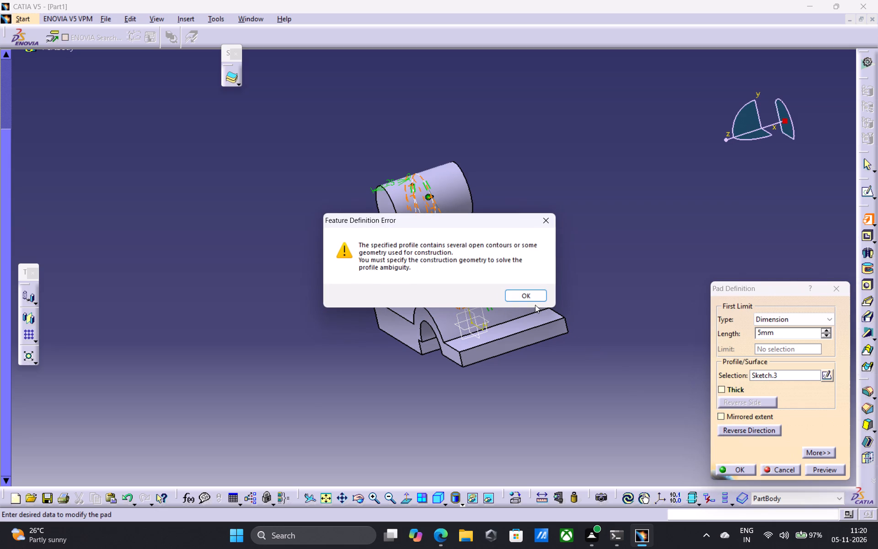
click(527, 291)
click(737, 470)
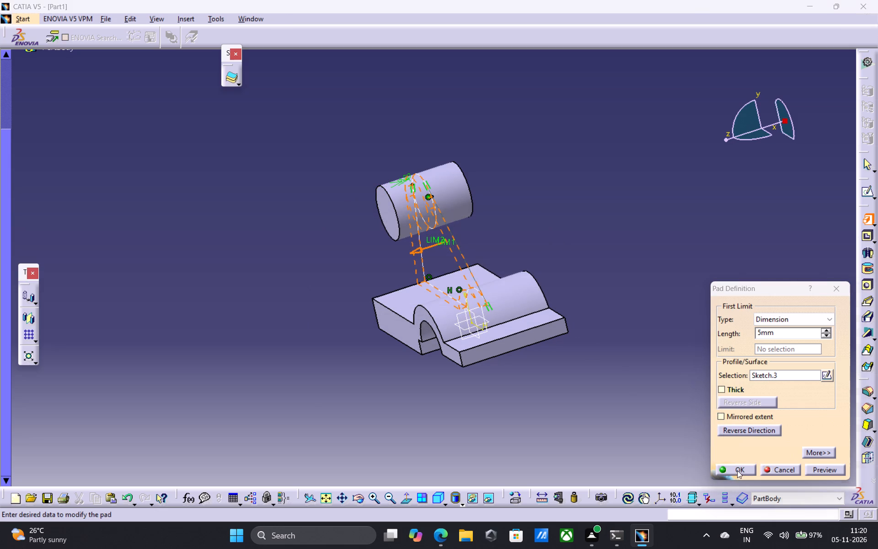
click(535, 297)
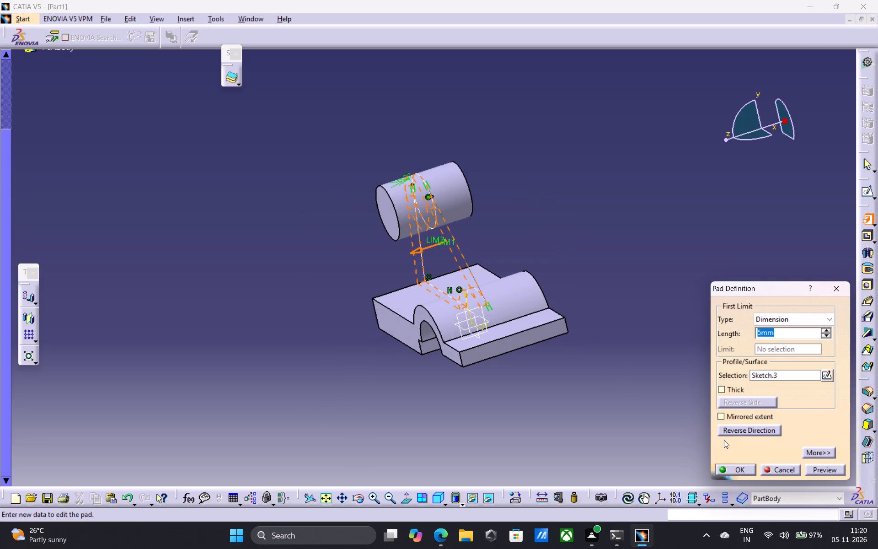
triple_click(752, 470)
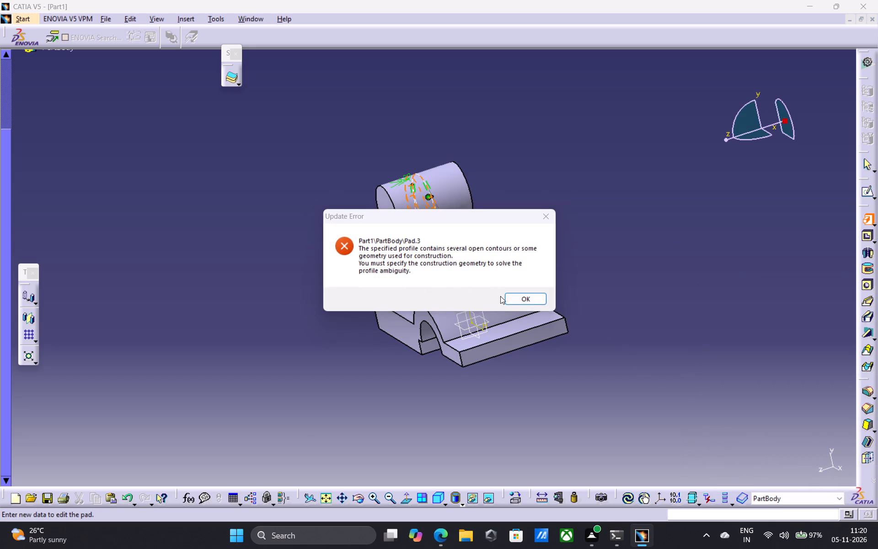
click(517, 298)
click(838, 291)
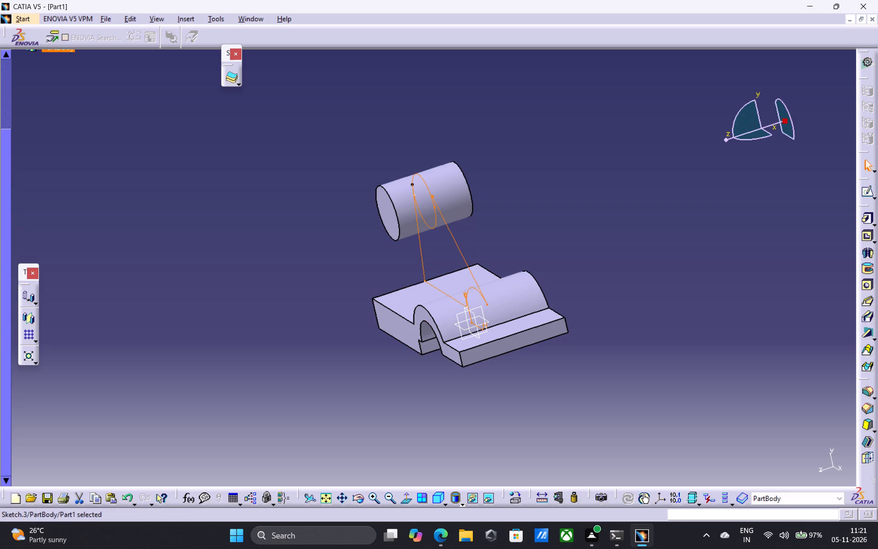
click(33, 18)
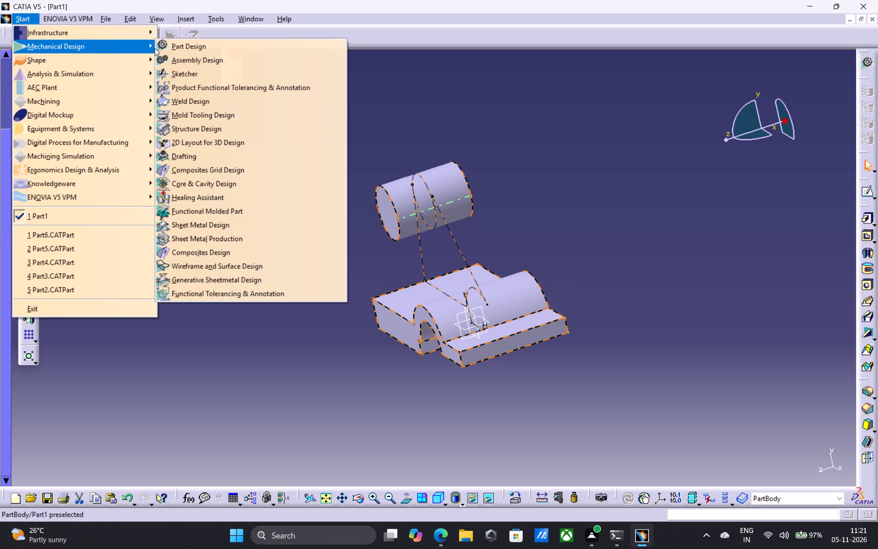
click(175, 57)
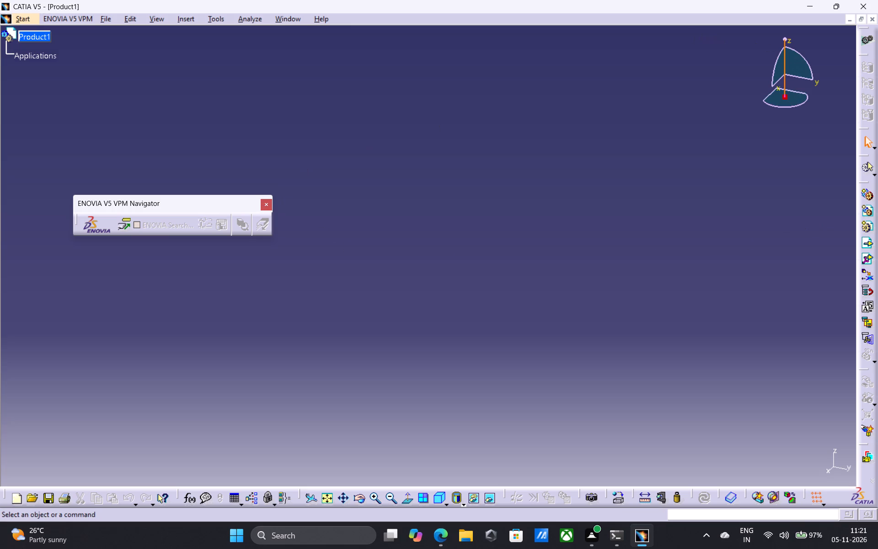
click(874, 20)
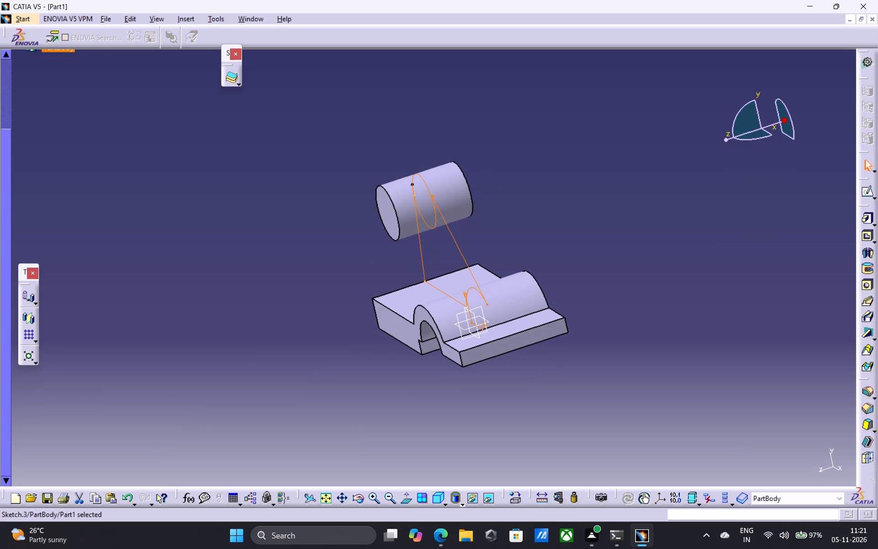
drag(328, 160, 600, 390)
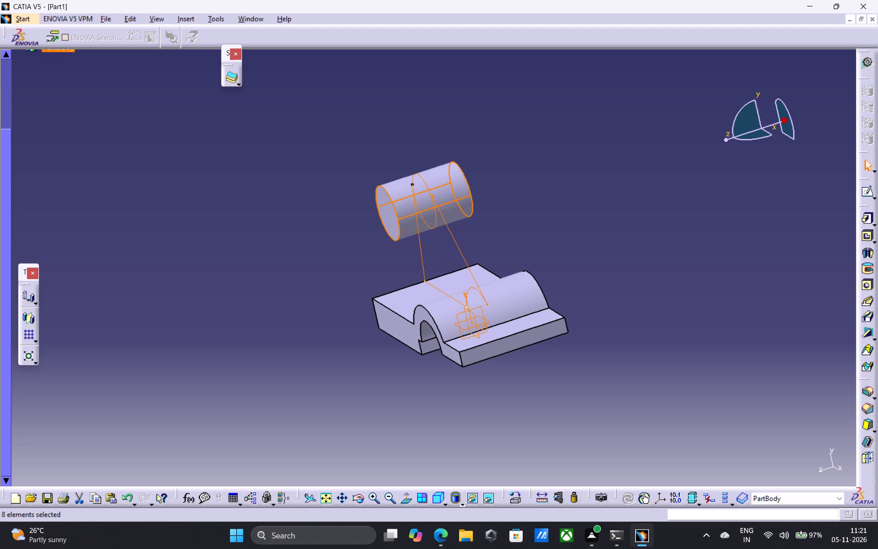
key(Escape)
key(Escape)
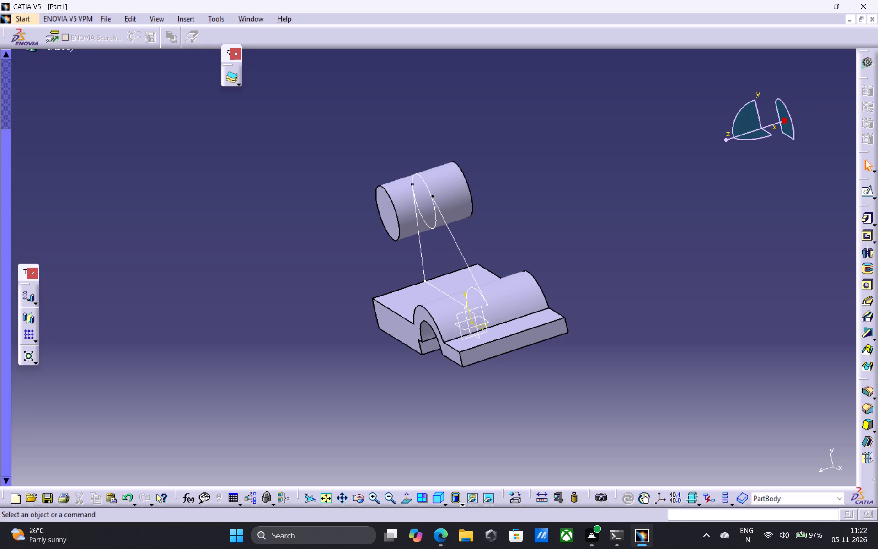
Create a new Part Design part named Part2 with hybrid design enabled.
click(22, 21)
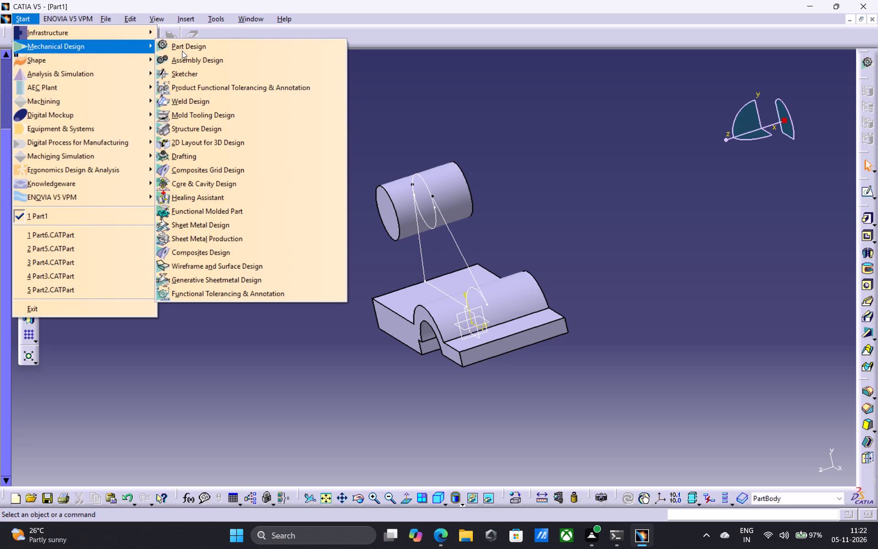
click(182, 51)
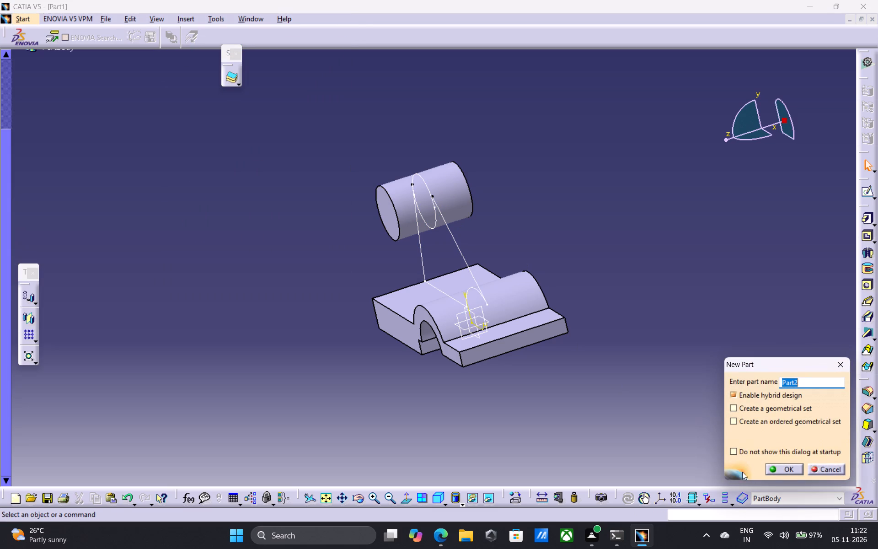
click(781, 467)
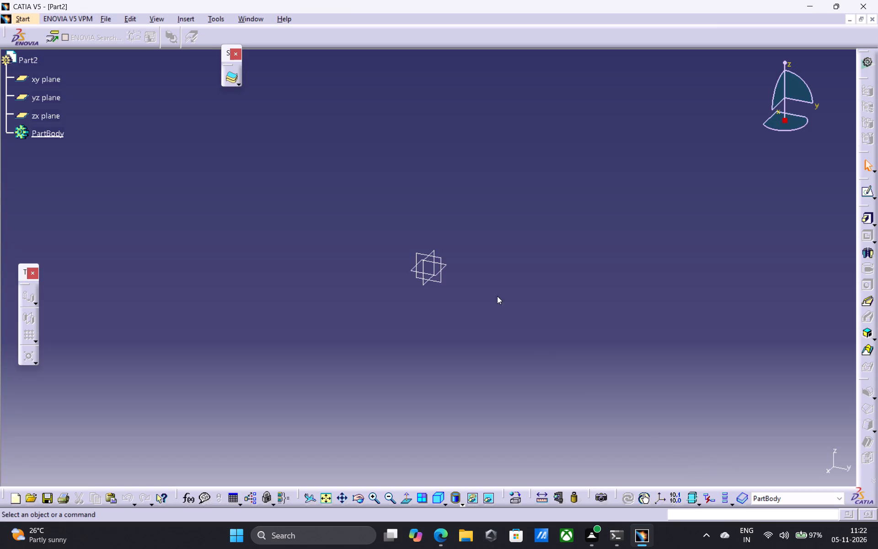
On an xy plane sketch, draw a connected stepped chain: vertical about 10 mm, horizontal about 11 mm, vertical about 11 mm ending on the horizontal axis.
click(445, 264)
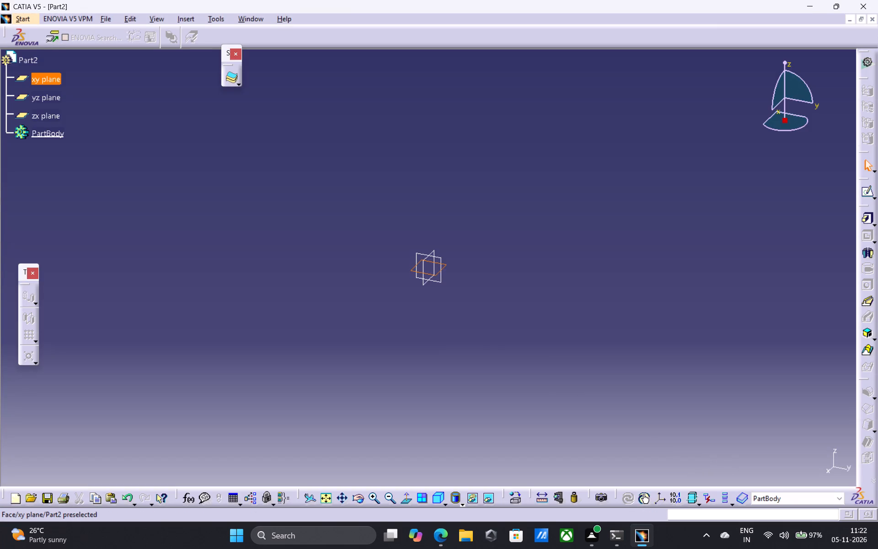
click(868, 188)
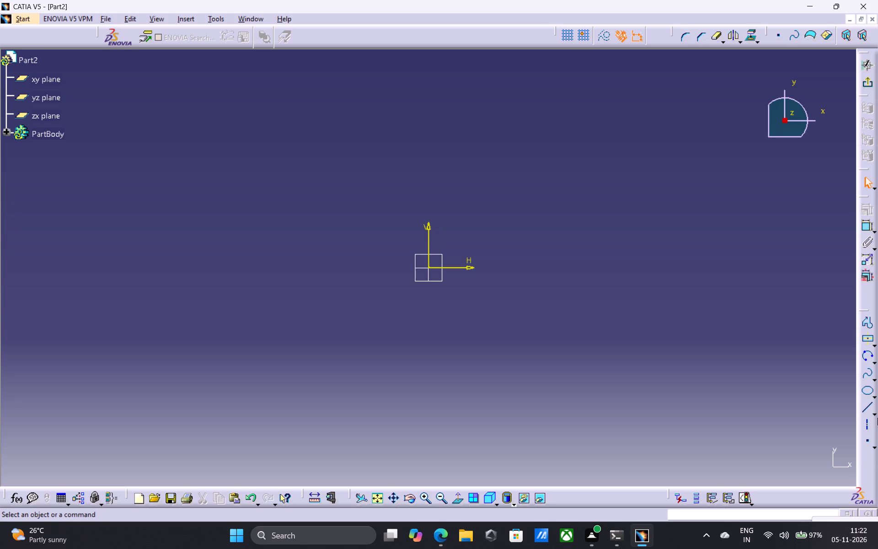
click(863, 412)
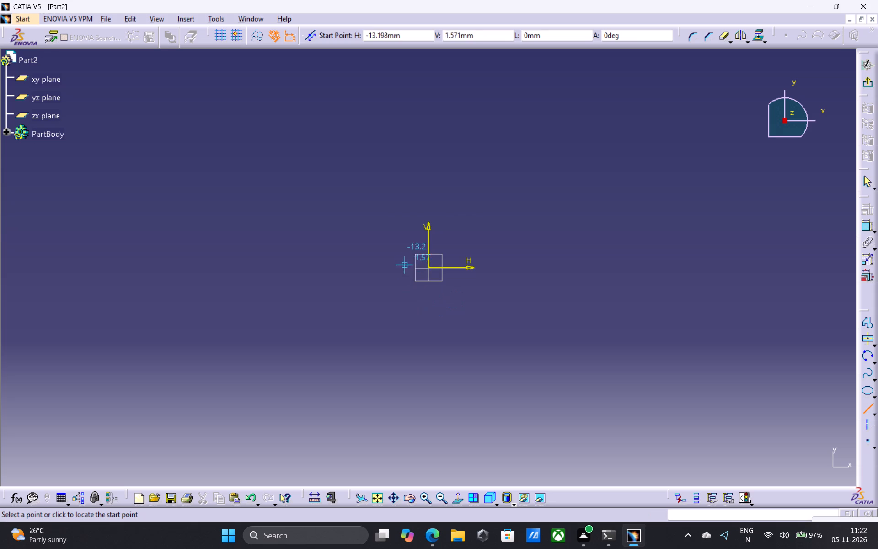
click(413, 228)
click(414, 247)
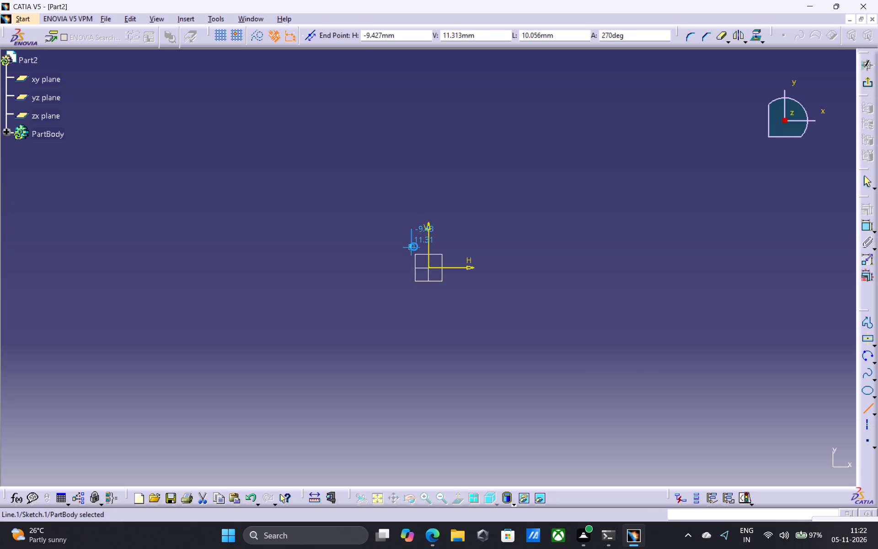
double_click(867, 409)
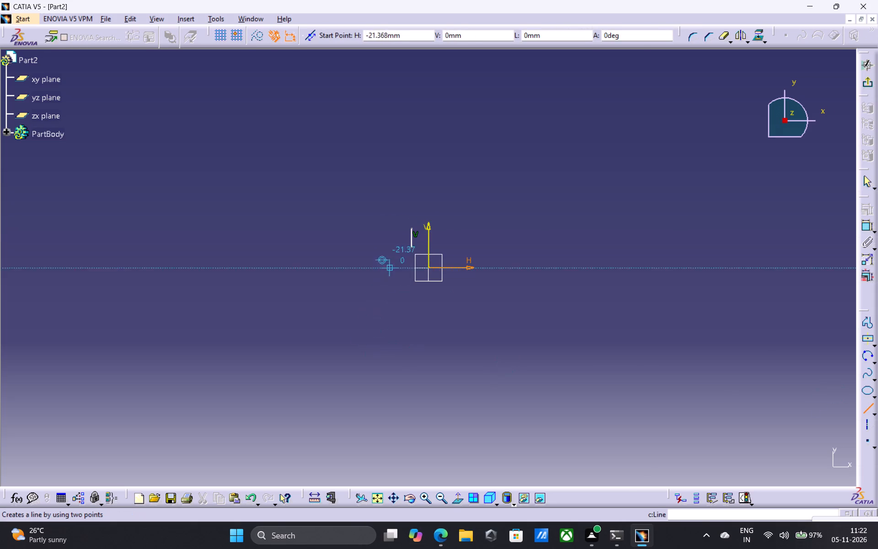
click(410, 247)
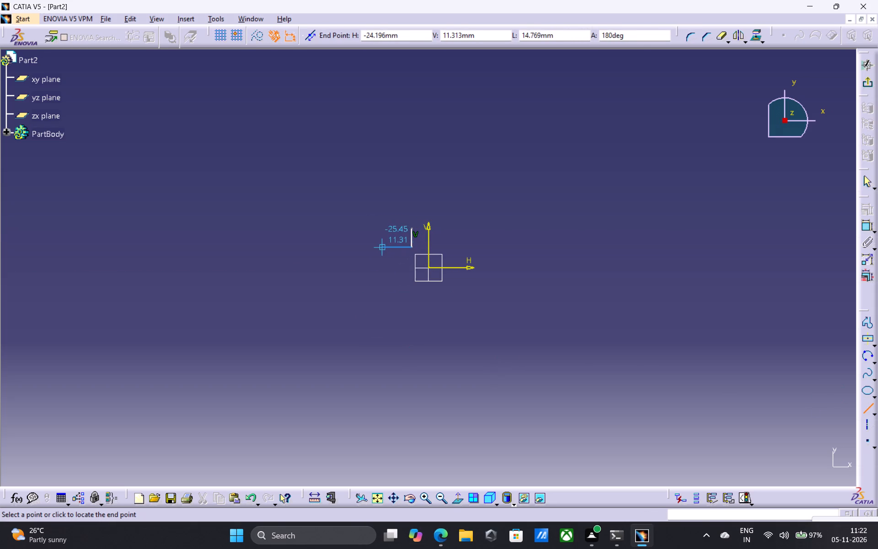
click(393, 250)
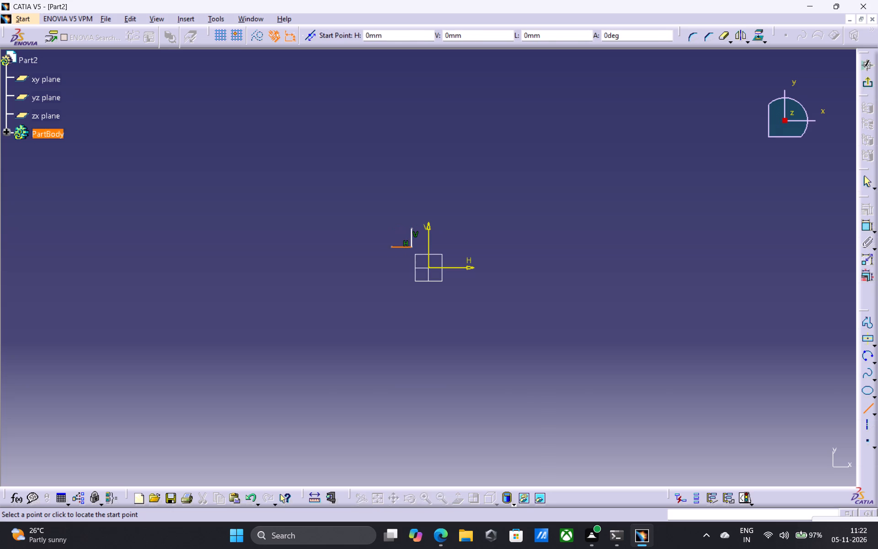
click(391, 266)
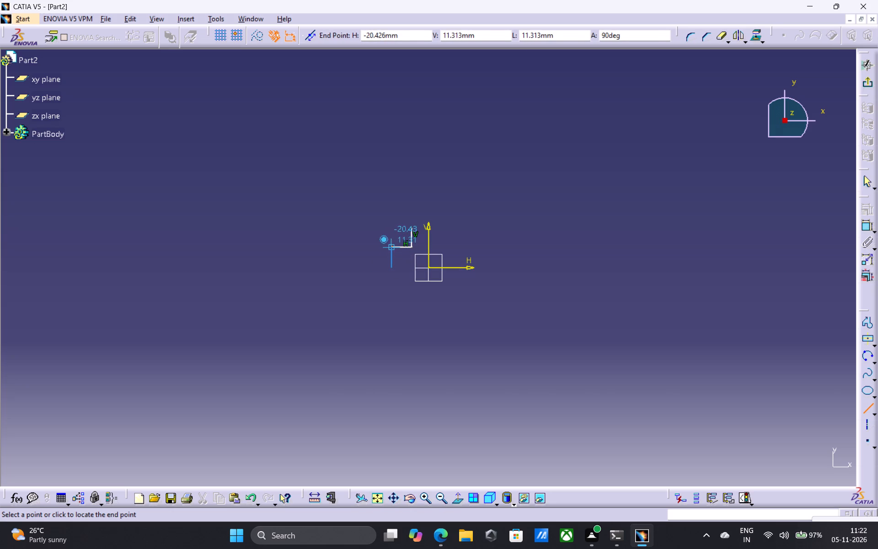
click(391, 246)
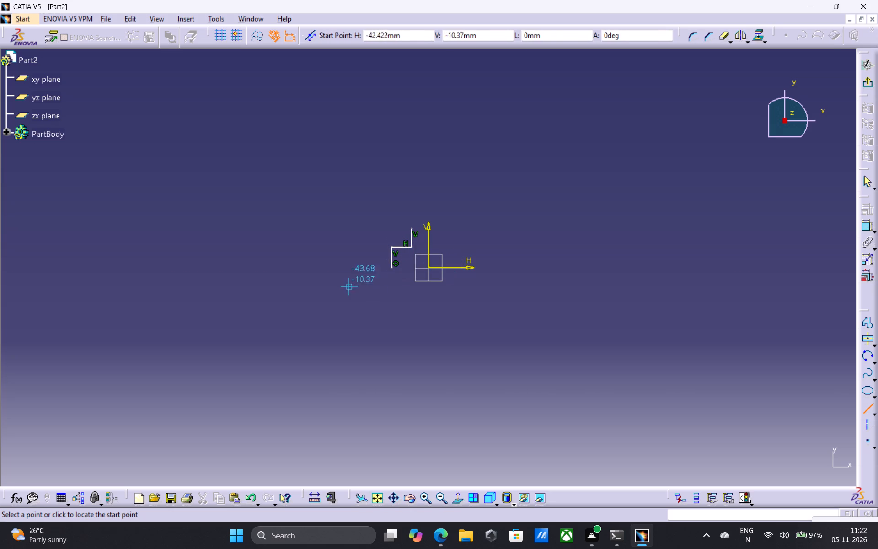
Draw an 11 mm line inward along the horizontal axis and a vertical line about 21 mm down from its inner end.
click(391, 268)
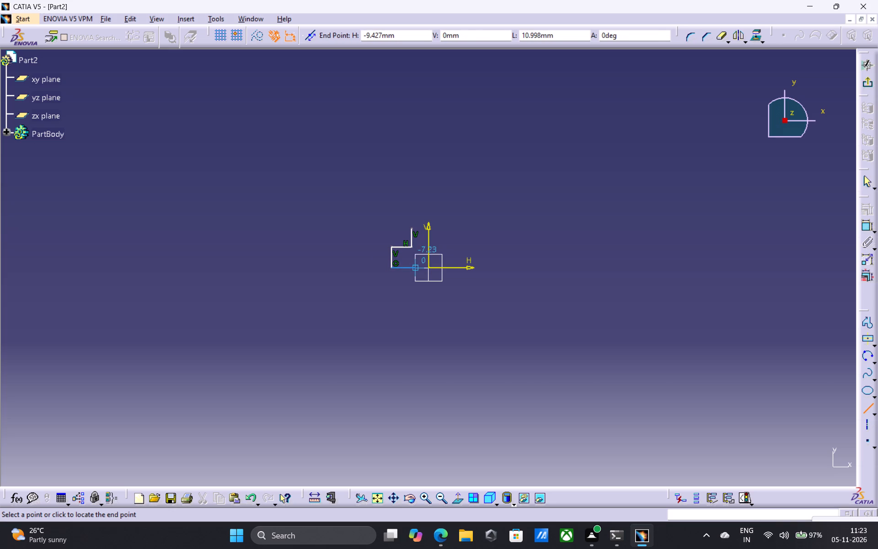
click(413, 269)
click(413, 306)
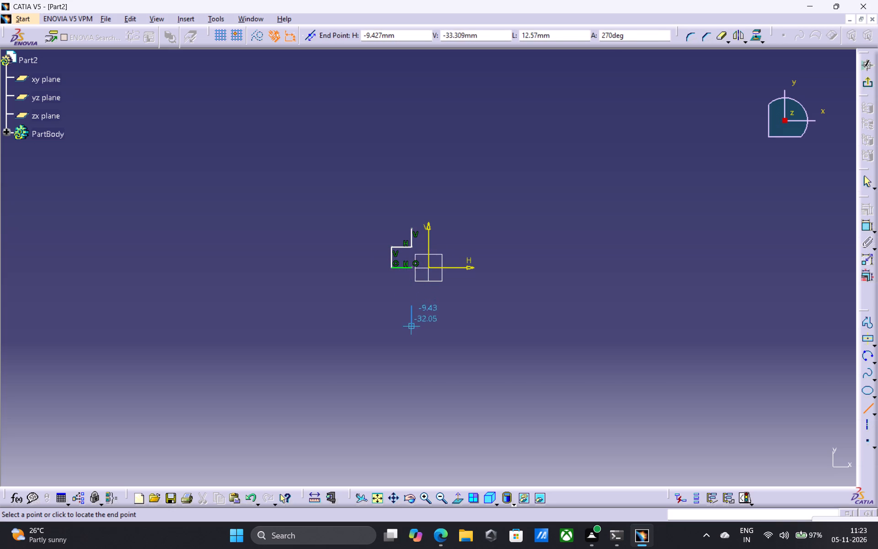
click(412, 266)
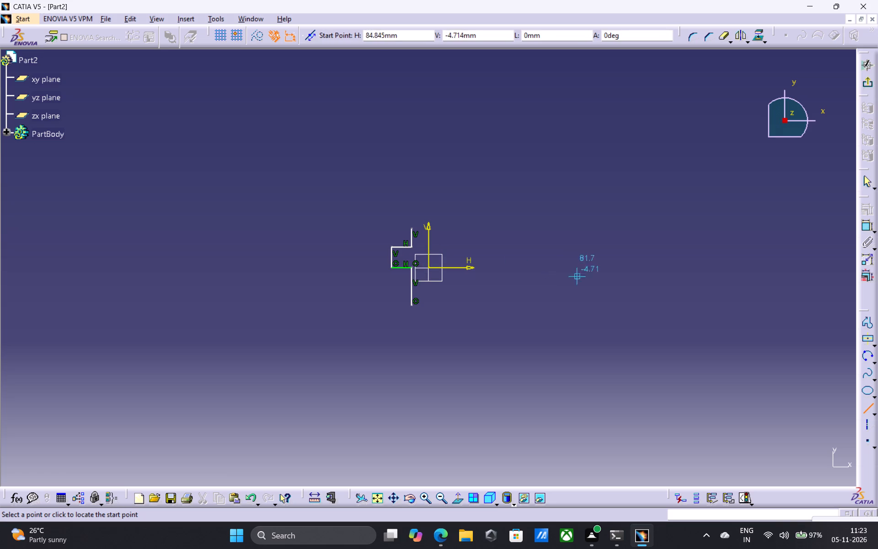
key(Escape)
key(Escape)
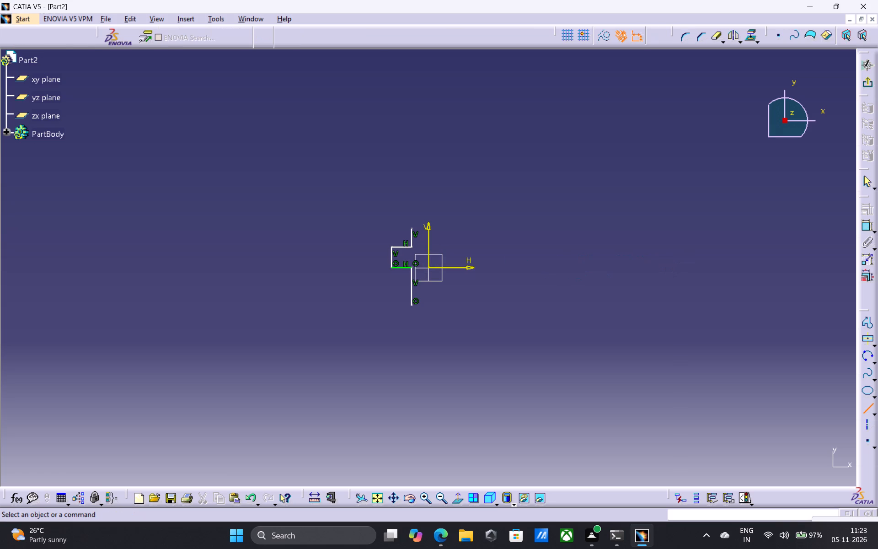
key(Escape)
key(Escape)
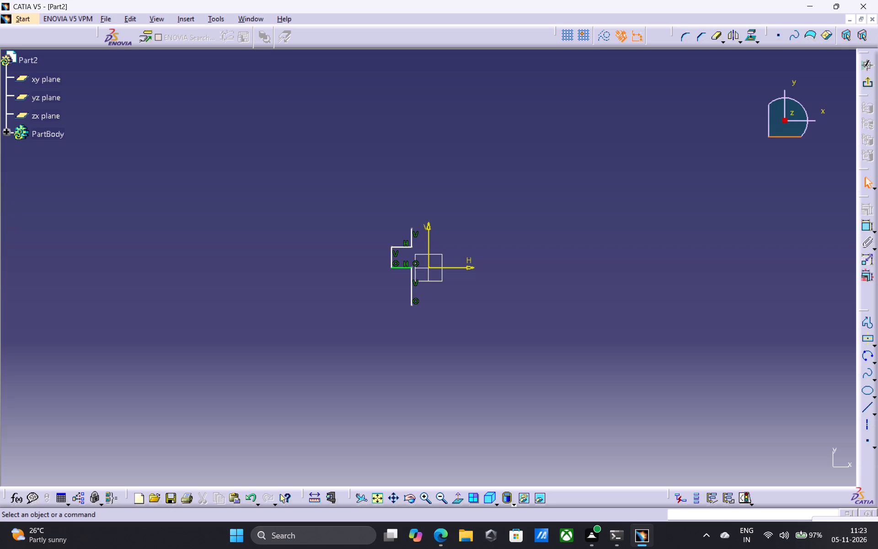
Add a top line toward the vertical axis, a 42 mm line down that axis and a bottom line about 9.4 mm, and exit the sketch.
click(865, 407)
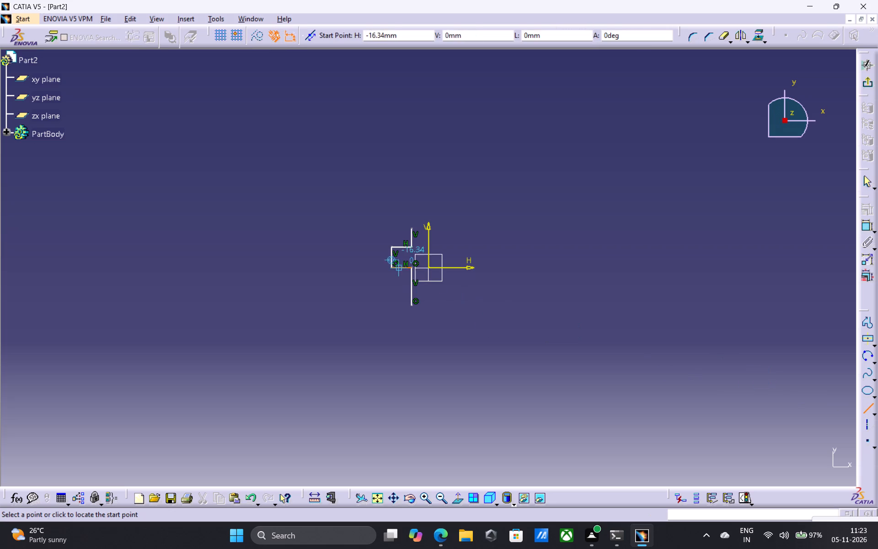
click(412, 230)
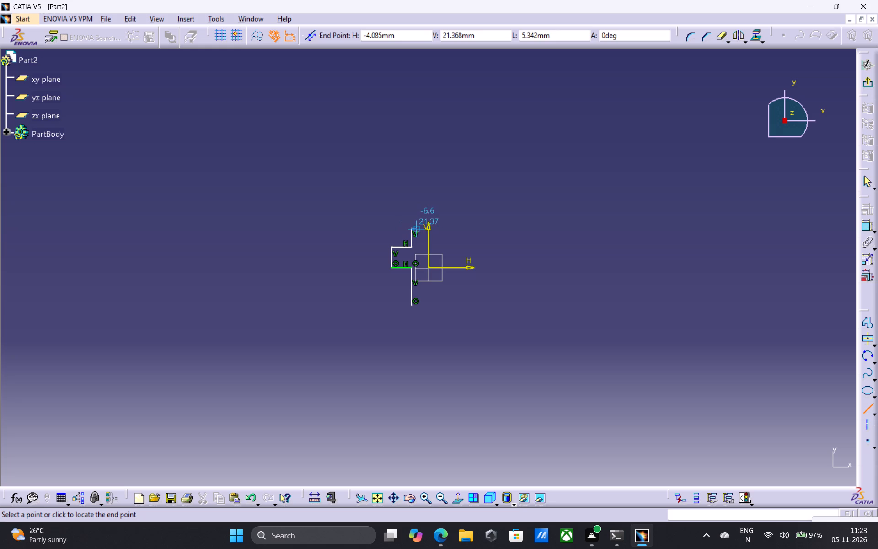
click(423, 230)
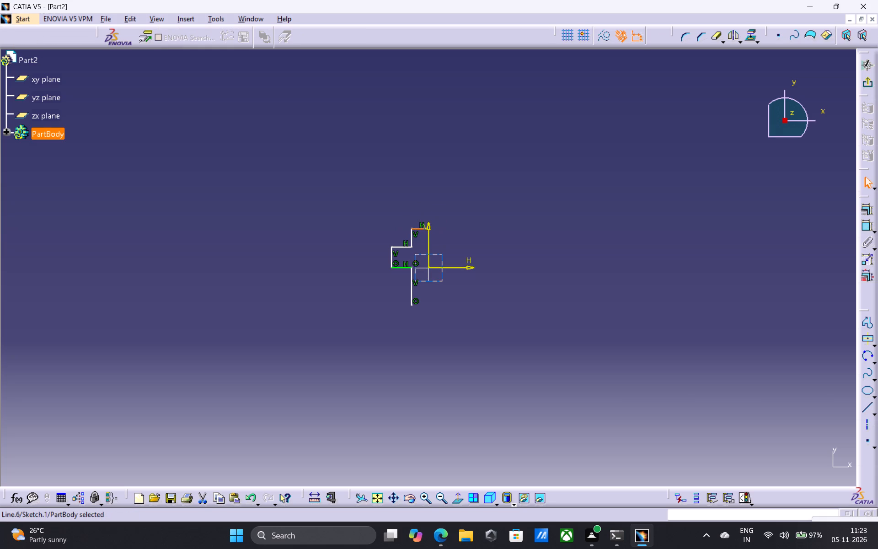
drag(867, 407, 862, 405)
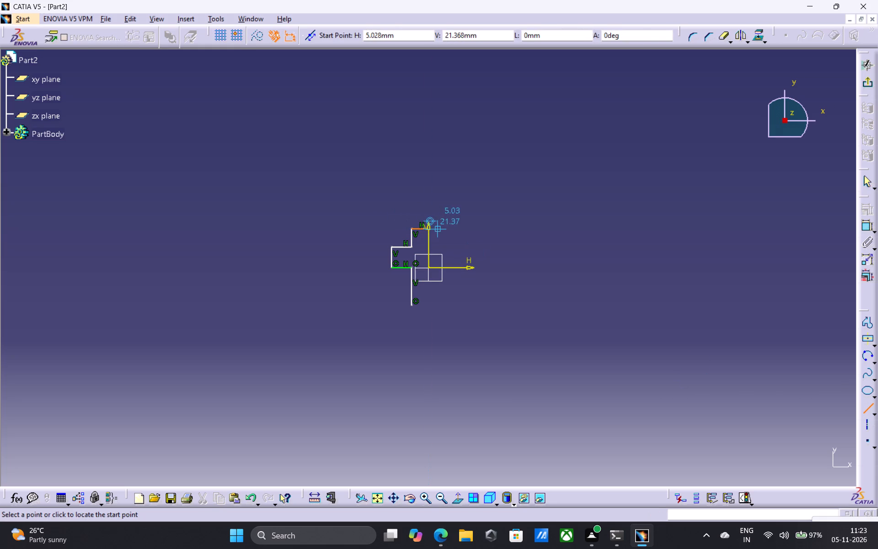
click(428, 227)
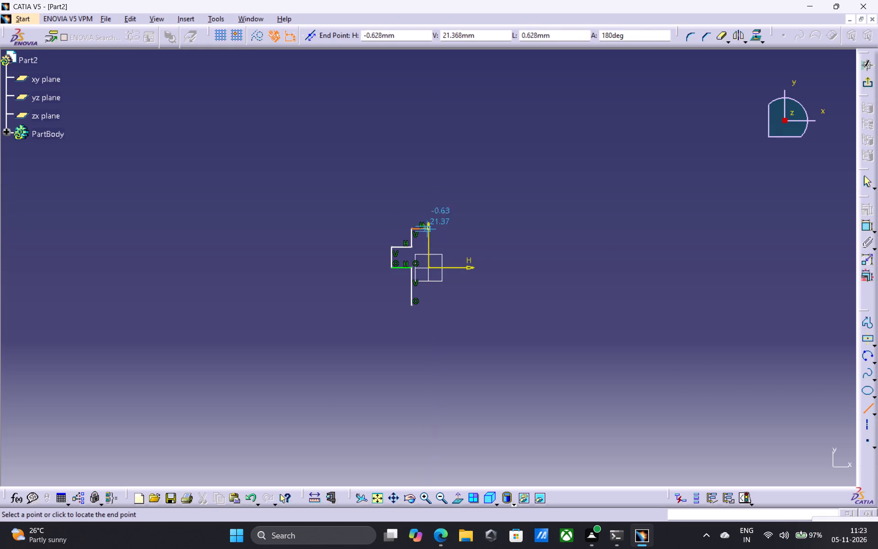
click(428, 303)
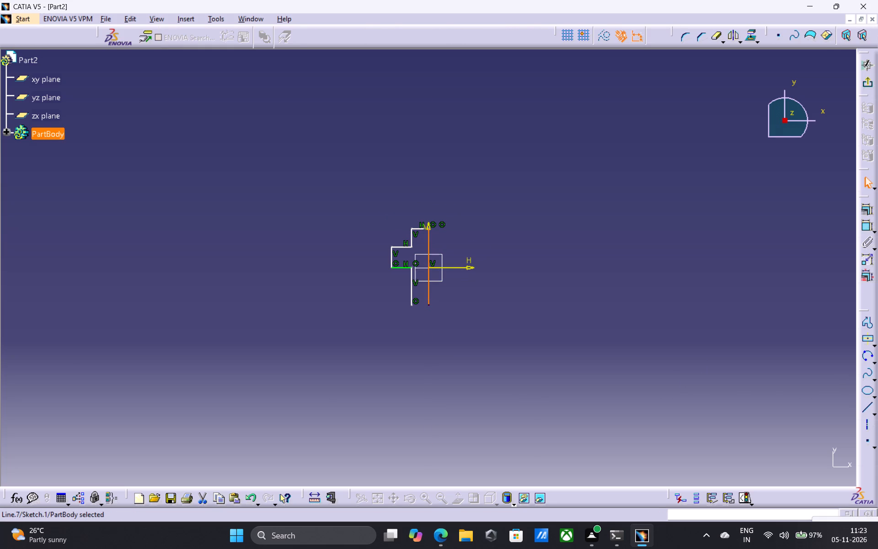
click(872, 406)
click(794, 414)
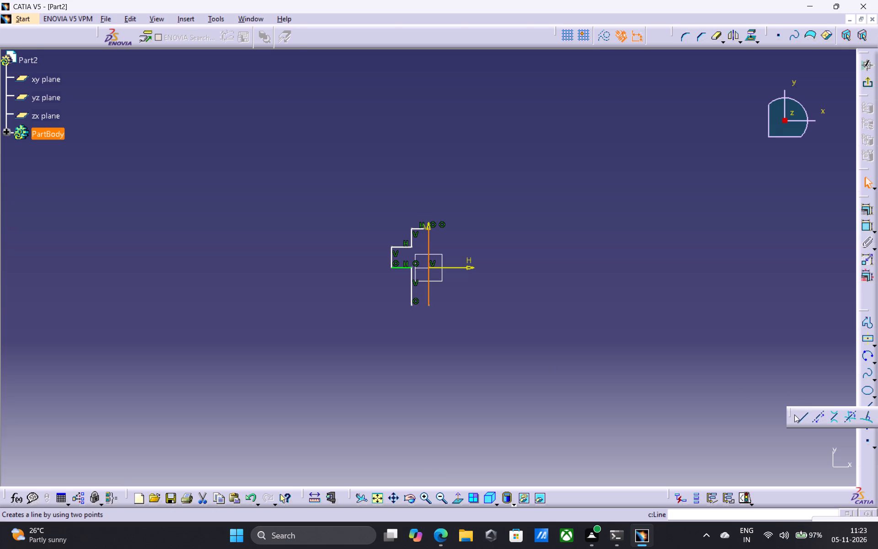
click(409, 303)
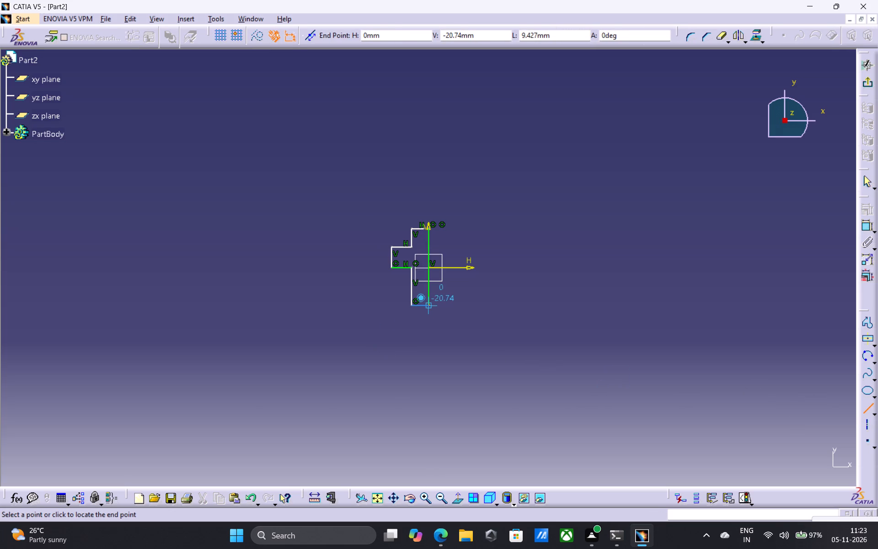
click(429, 304)
key(Escape)
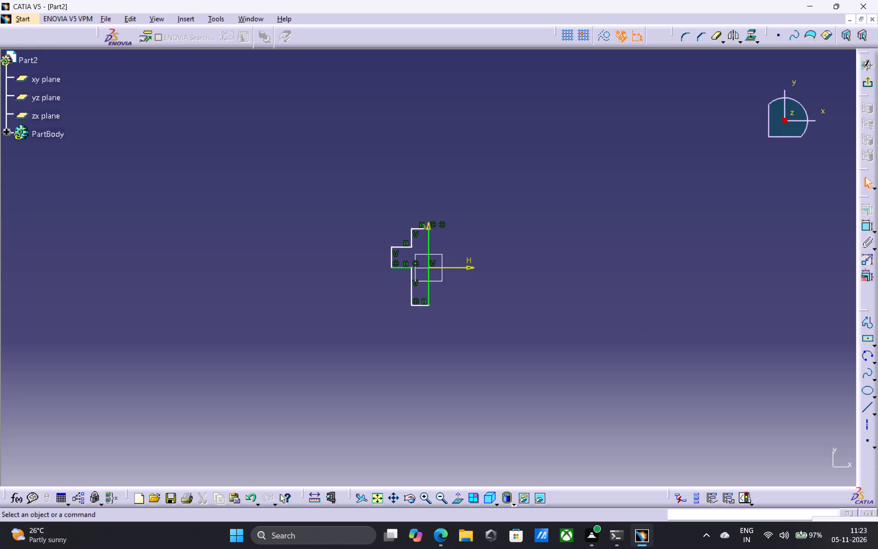
key(Escape)
key(Escape)
key(Escape)
click(869, 86)
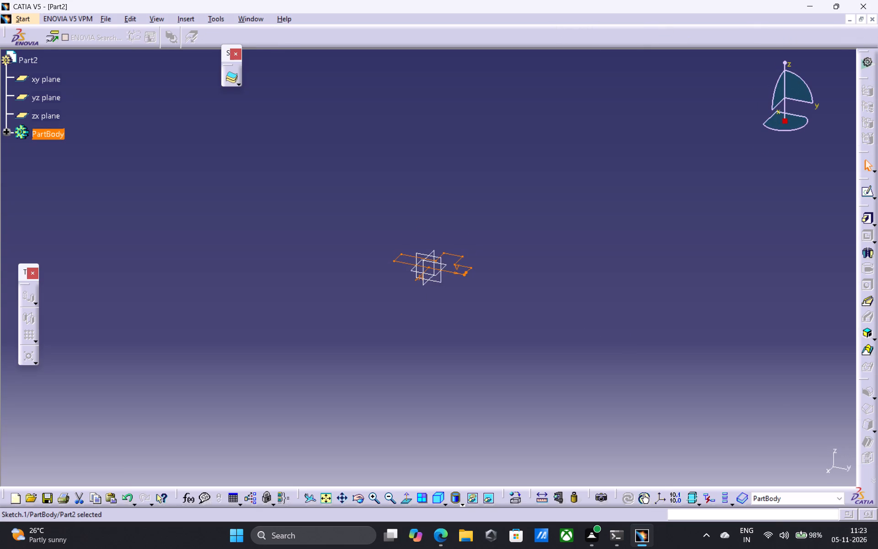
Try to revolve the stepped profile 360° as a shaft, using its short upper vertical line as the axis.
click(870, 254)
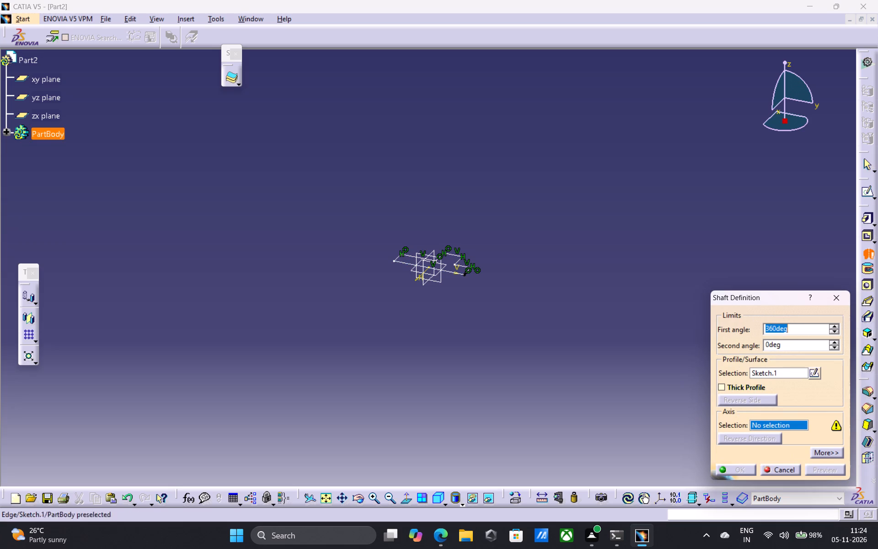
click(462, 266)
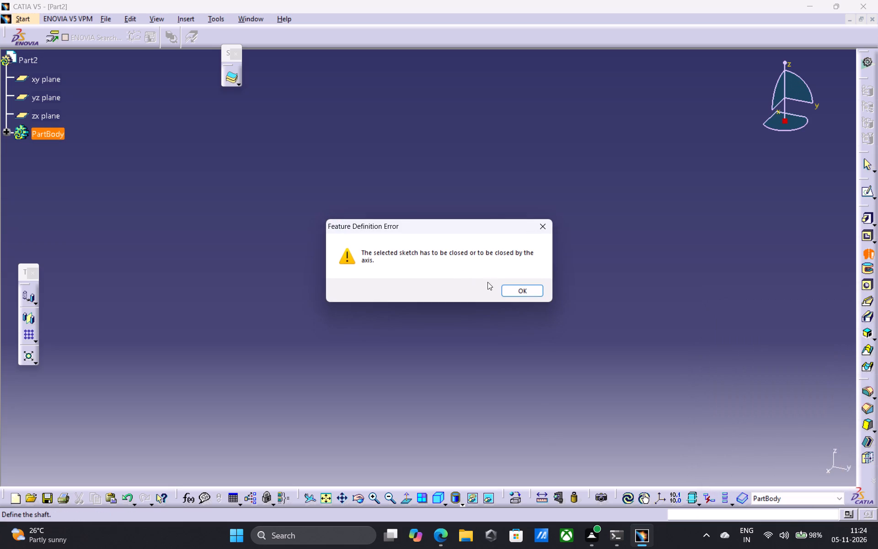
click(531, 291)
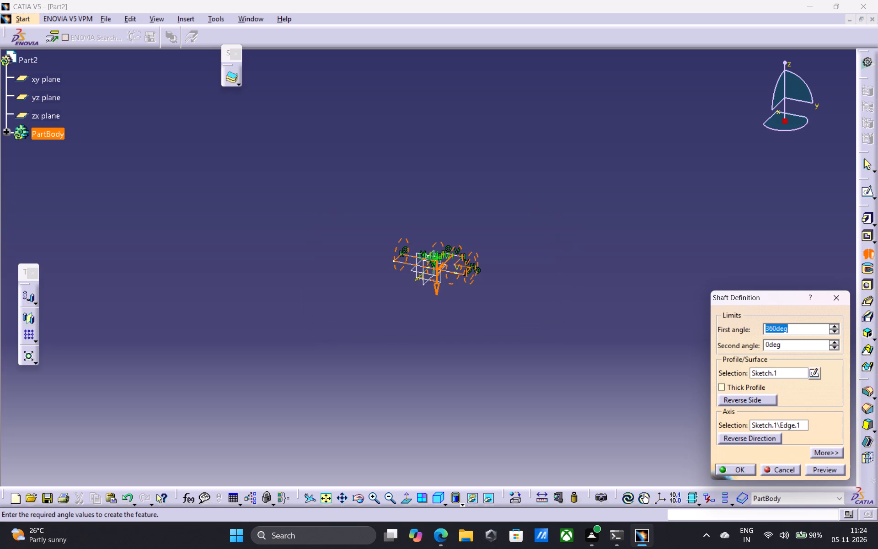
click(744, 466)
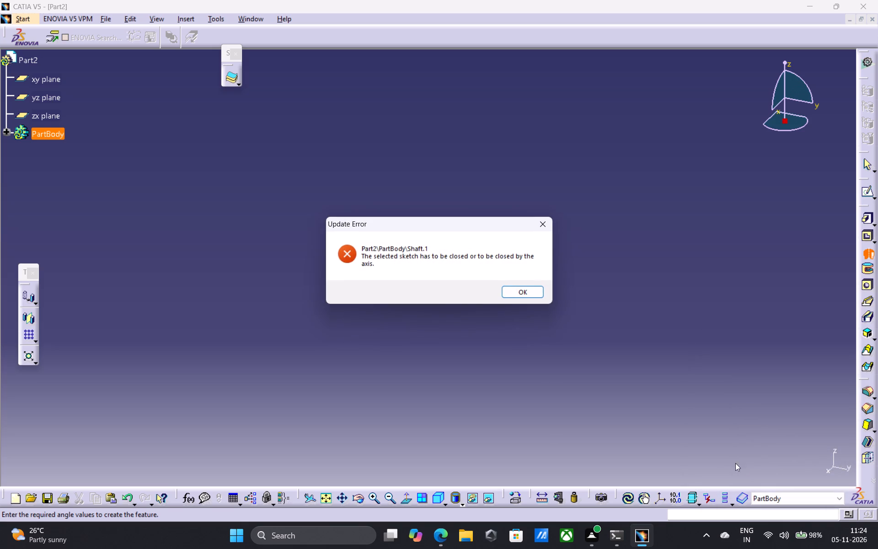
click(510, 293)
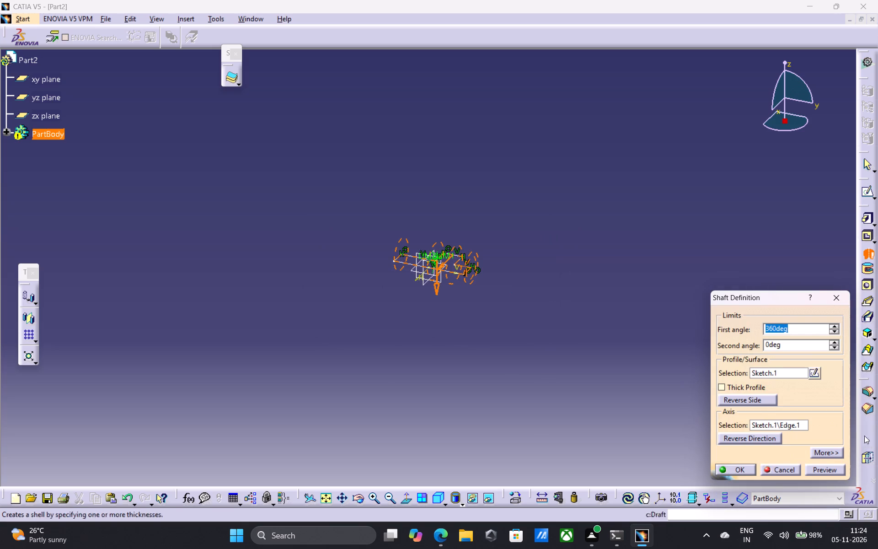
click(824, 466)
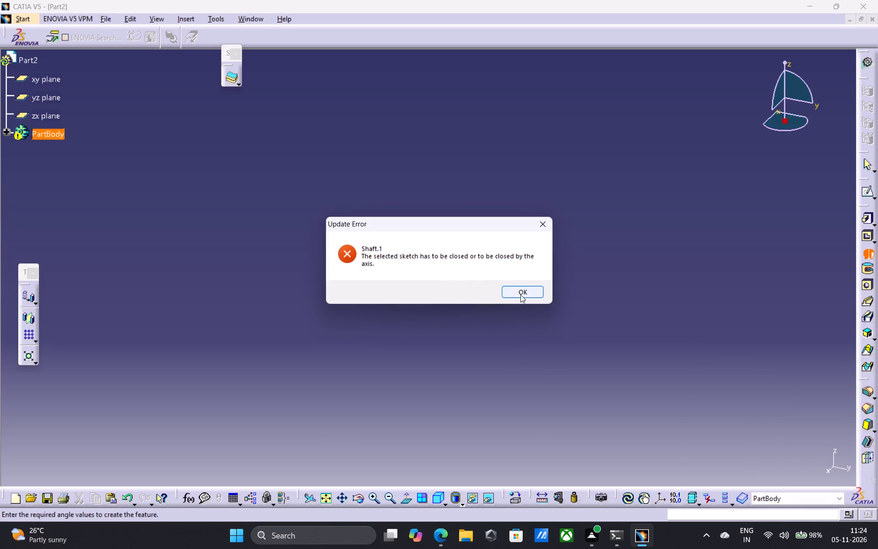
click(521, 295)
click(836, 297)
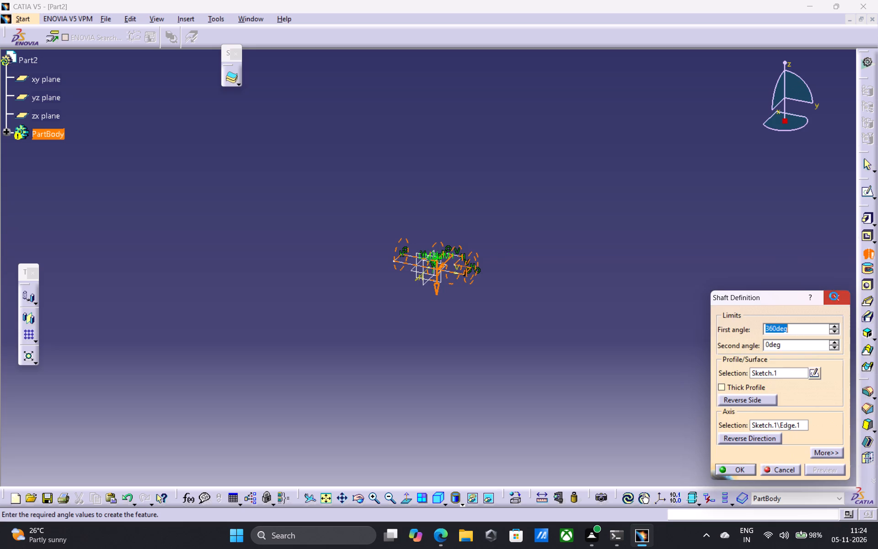
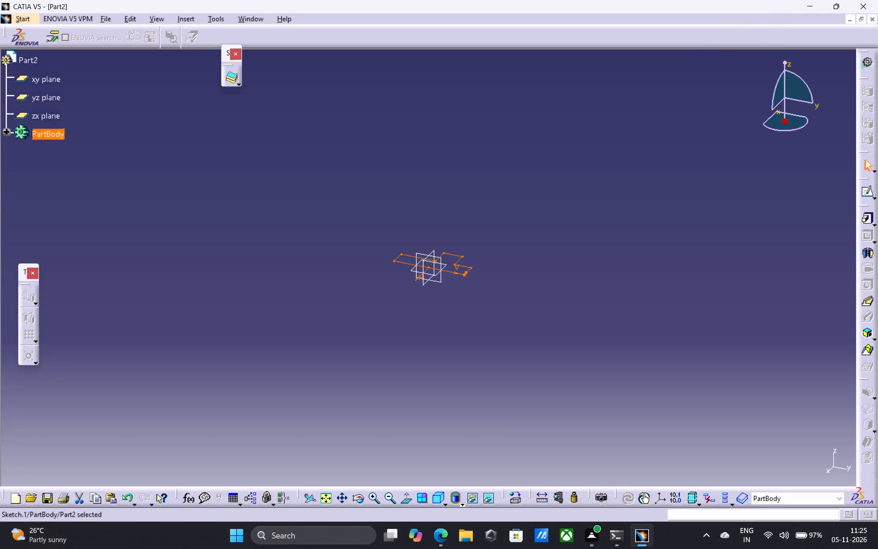
Open the existing sketch for editing and delete all of its geometry.
click(869, 190)
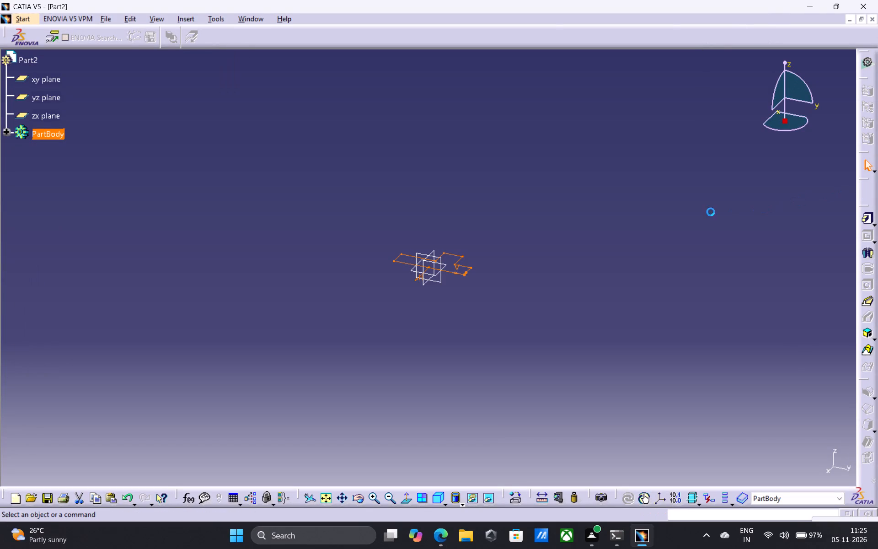
drag(336, 190, 503, 351)
key(Delete)
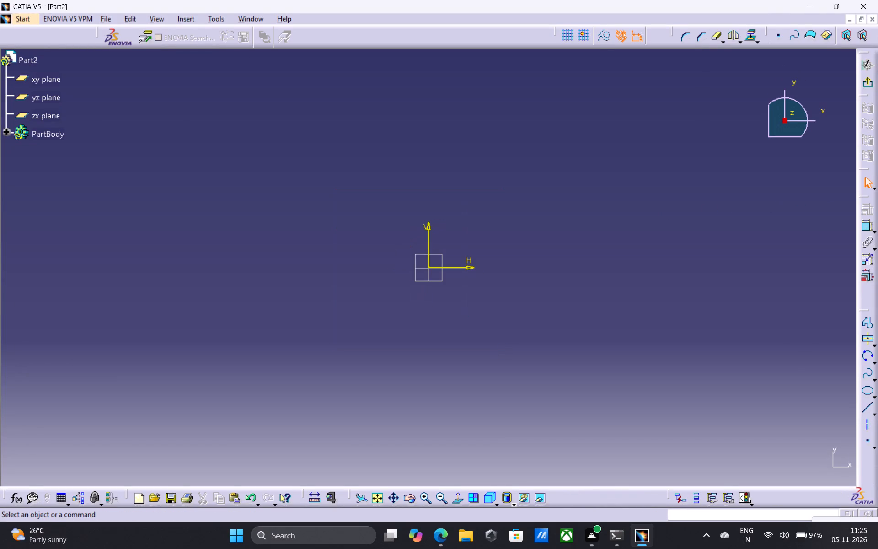
Draw a vertical axis line about 114 mm long on the V axis, passing through the sketch origin.
click(866, 428)
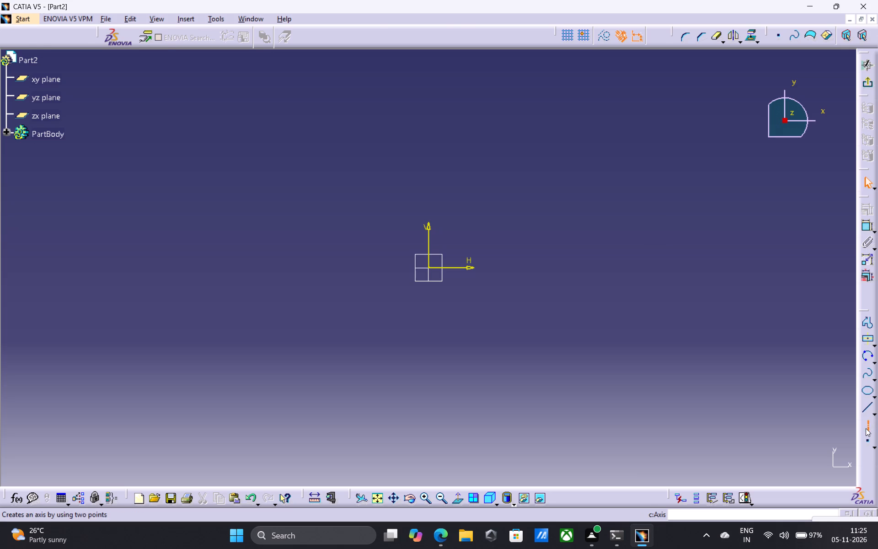
click(427, 330)
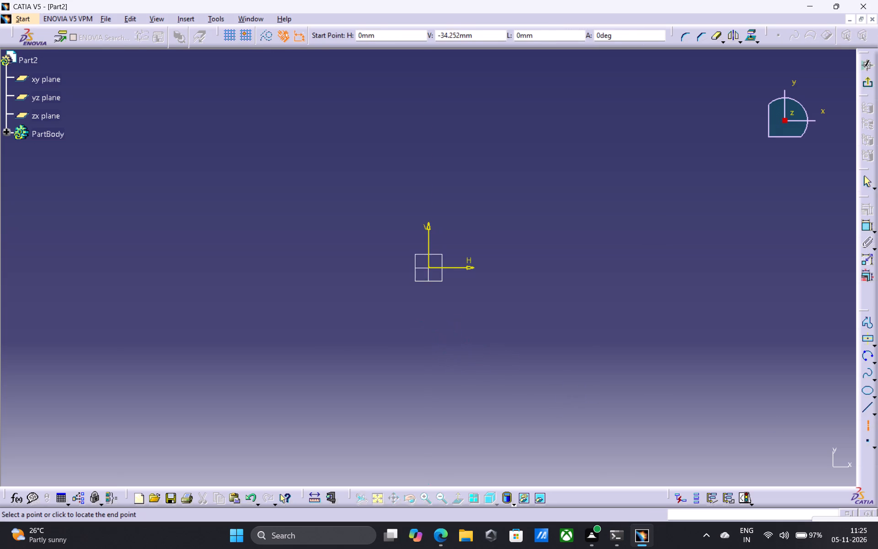
click(427, 123)
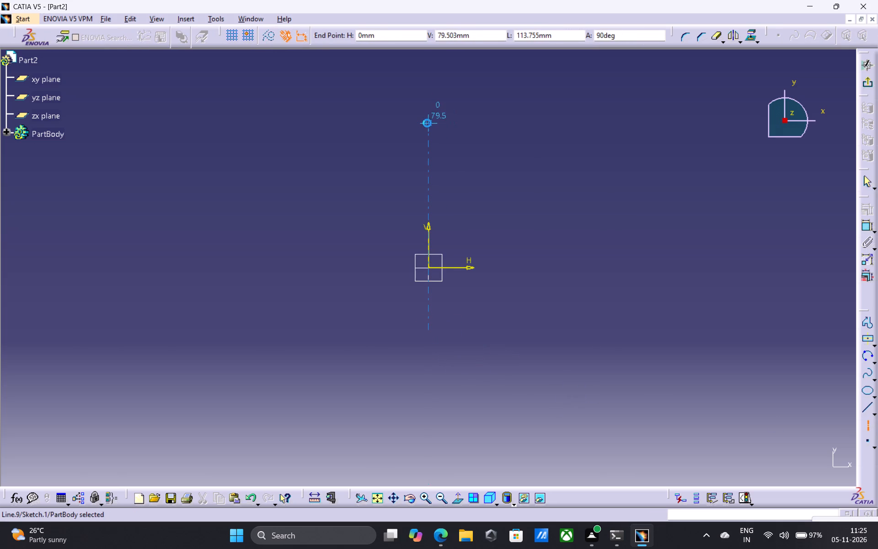
key(Escape)
key(Escape)
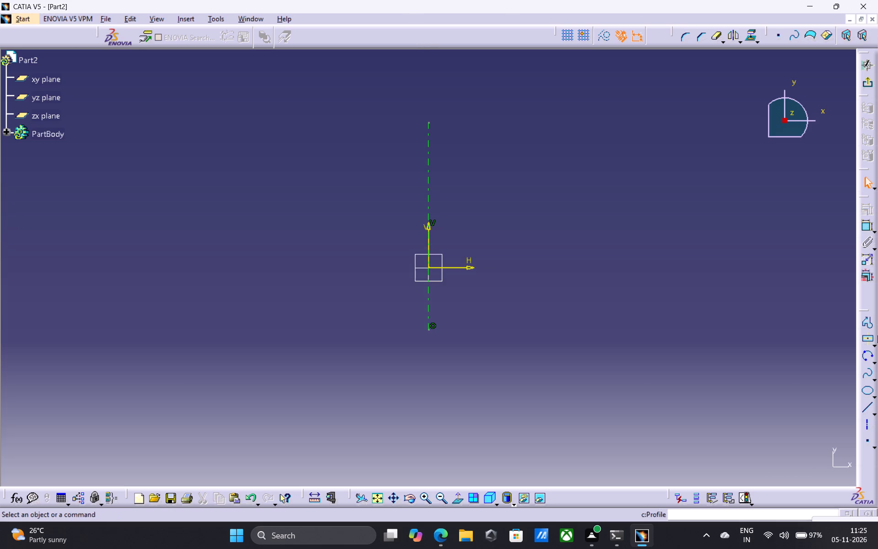
Sketch an open C-shaped profile from the axis at about V 62 mm, 34 mm wide with a 23 mm deep notch, ending at about V 24 mm.
double_click(866, 321)
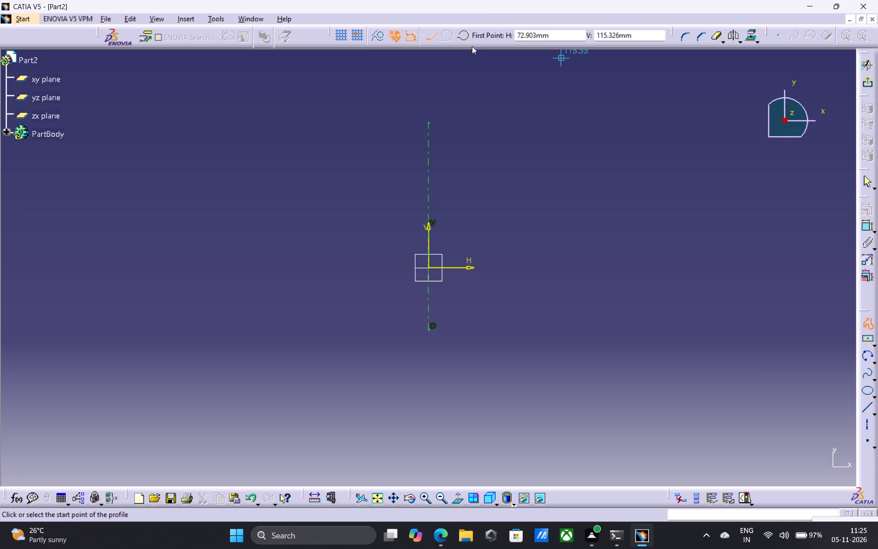
click(427, 156)
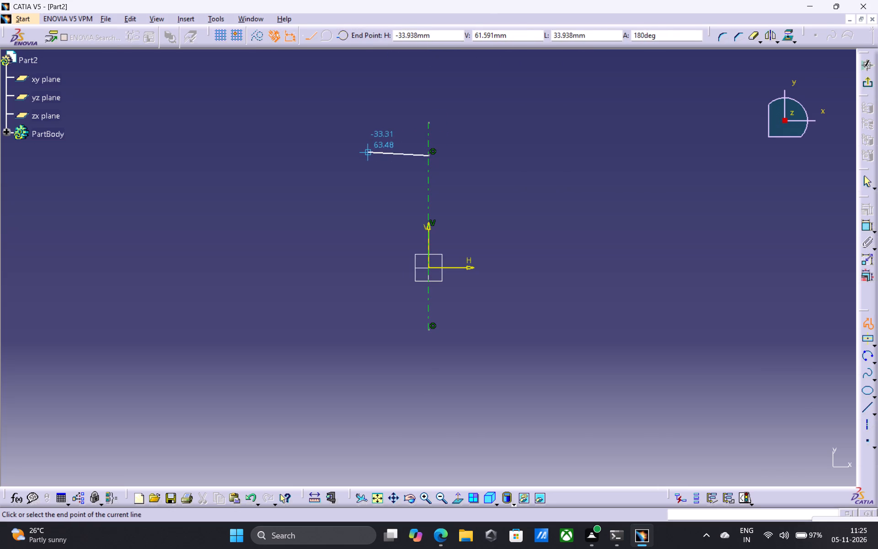
click(366, 156)
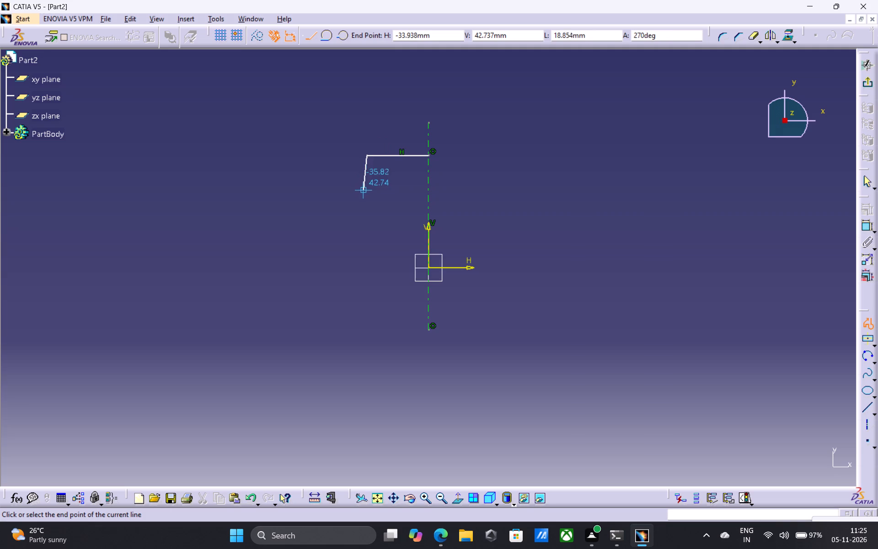
click(367, 188)
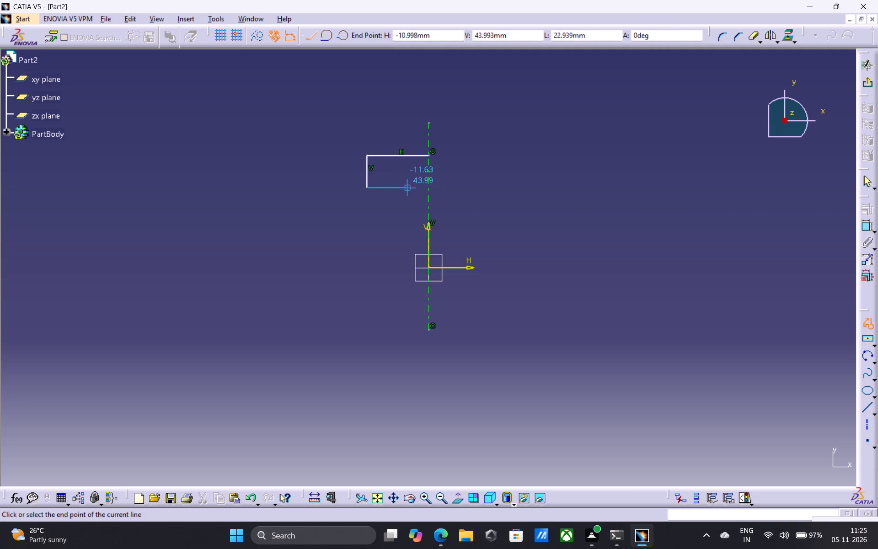
click(408, 187)
click(407, 213)
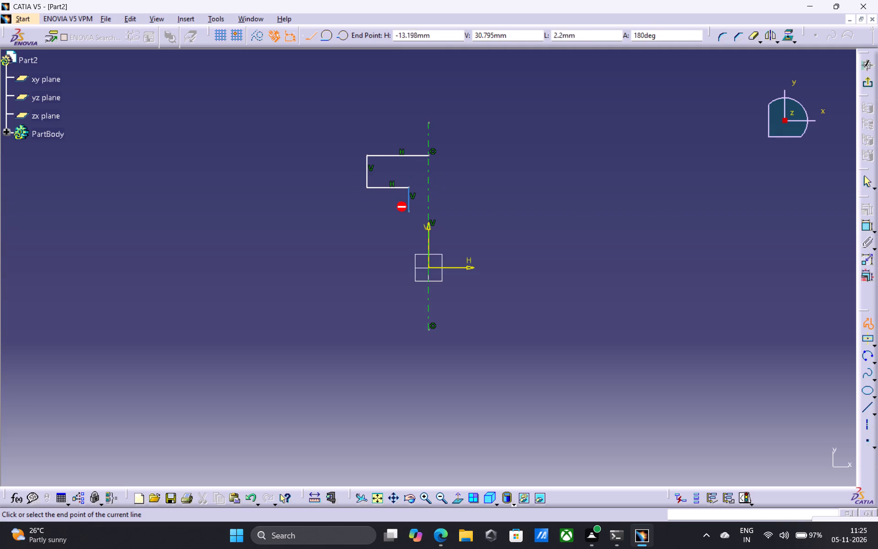
click(368, 210)
click(369, 224)
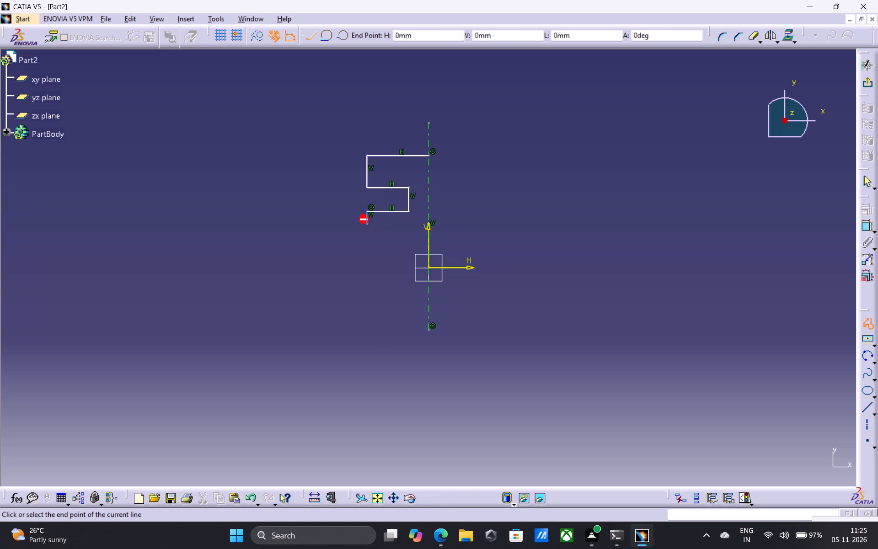
click(410, 224)
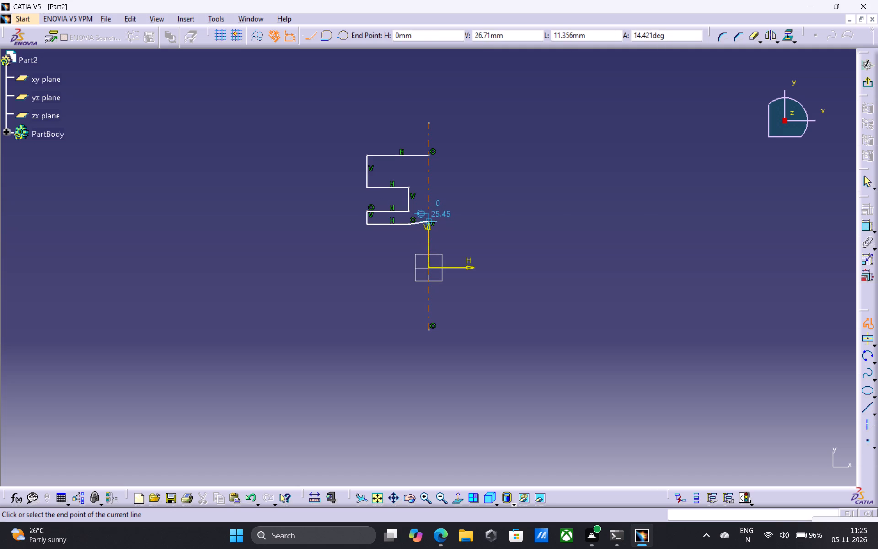
key(Delete)
key(Delete)
key(Escape)
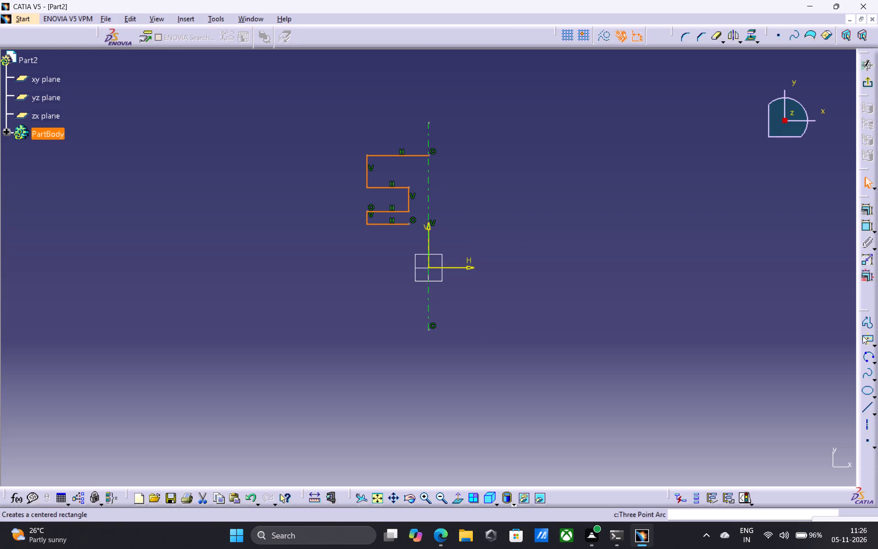
Draw a horizontal line about 11 mm long from the profile's lower open end to the vertical axis.
click(866, 409)
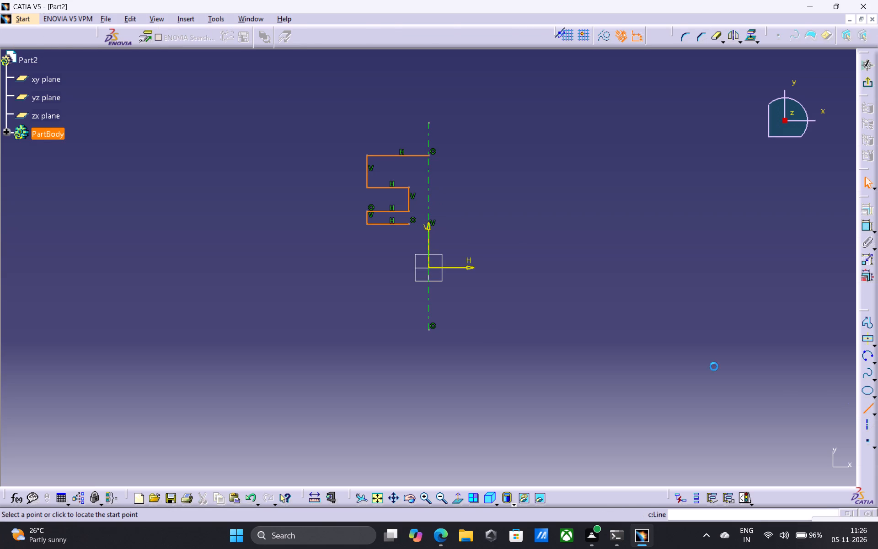
click(410, 223)
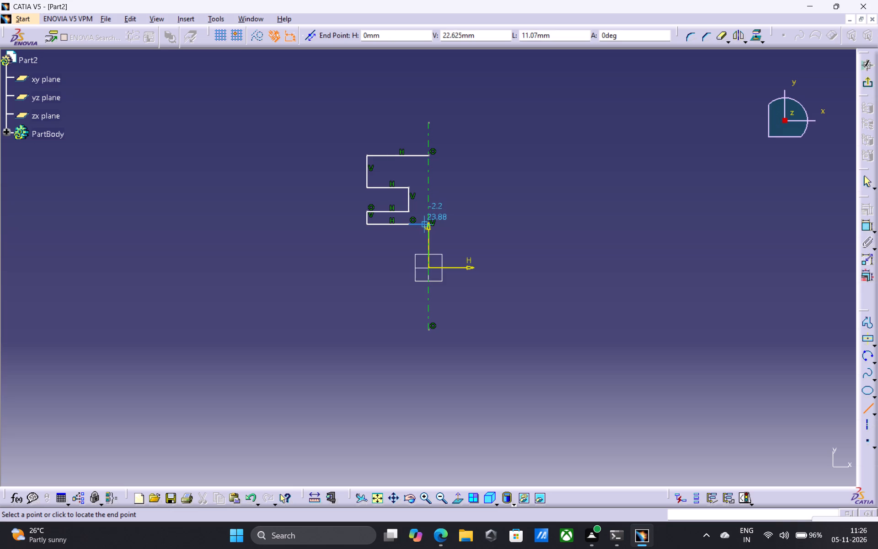
click(428, 221)
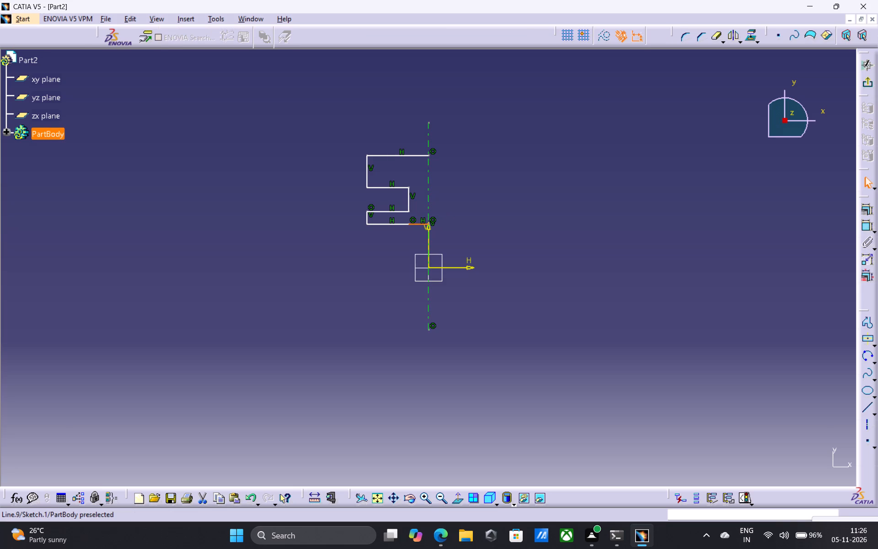
key(Escape)
key(Escape)
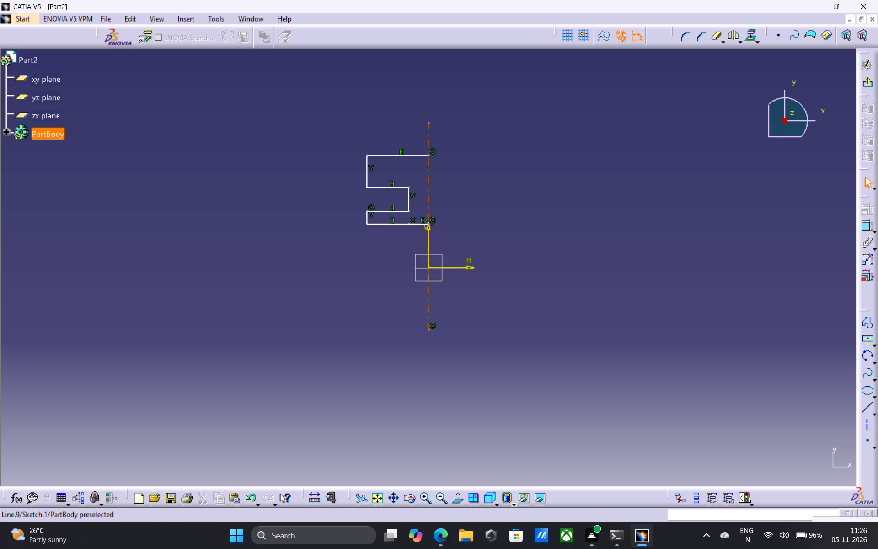
Dimension the profile's top line from the H axis and set the distance to 45 mm.
click(866, 231)
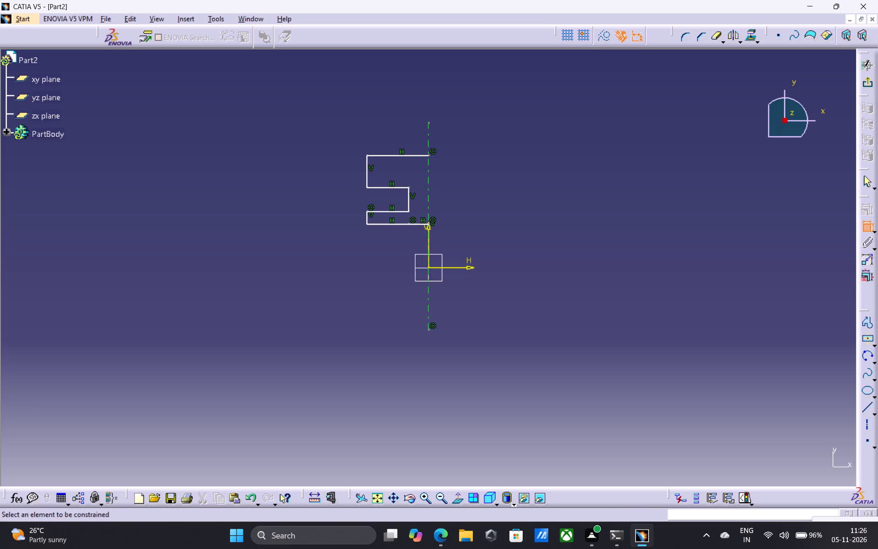
click(867, 226)
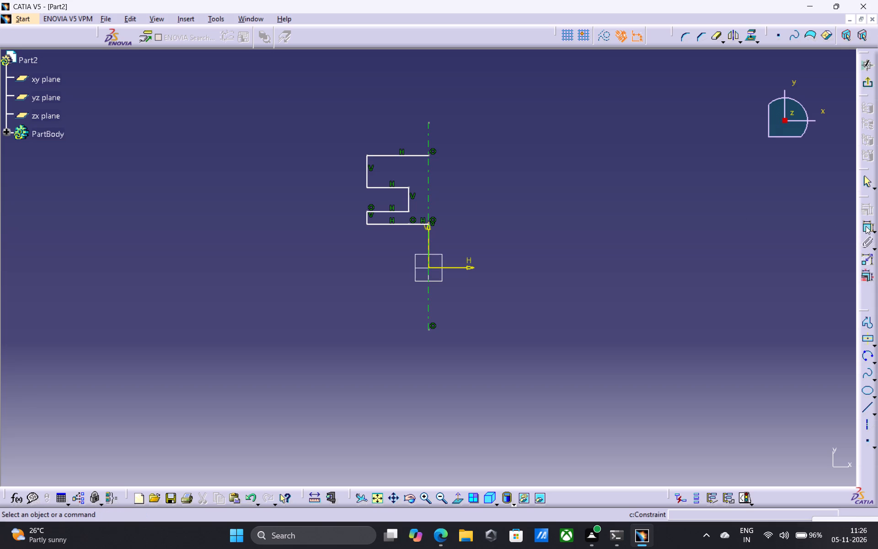
double_click(866, 226)
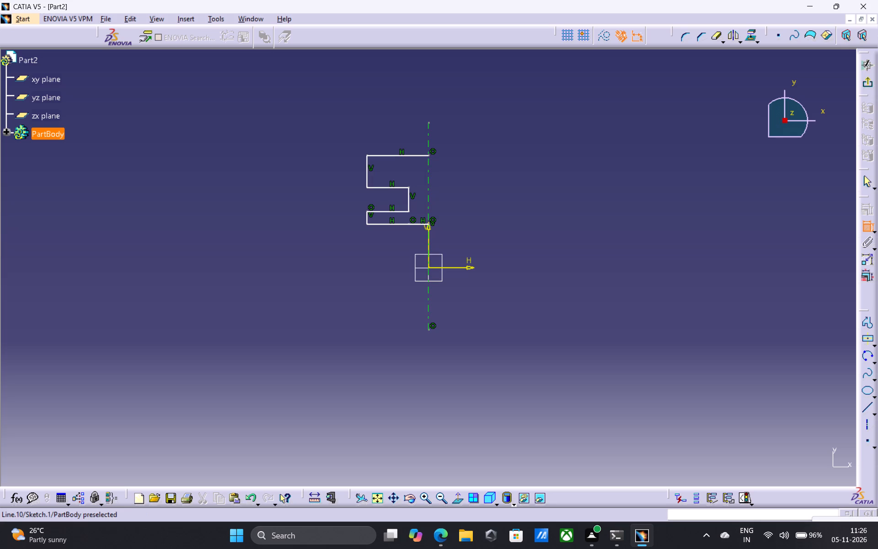
click(420, 156)
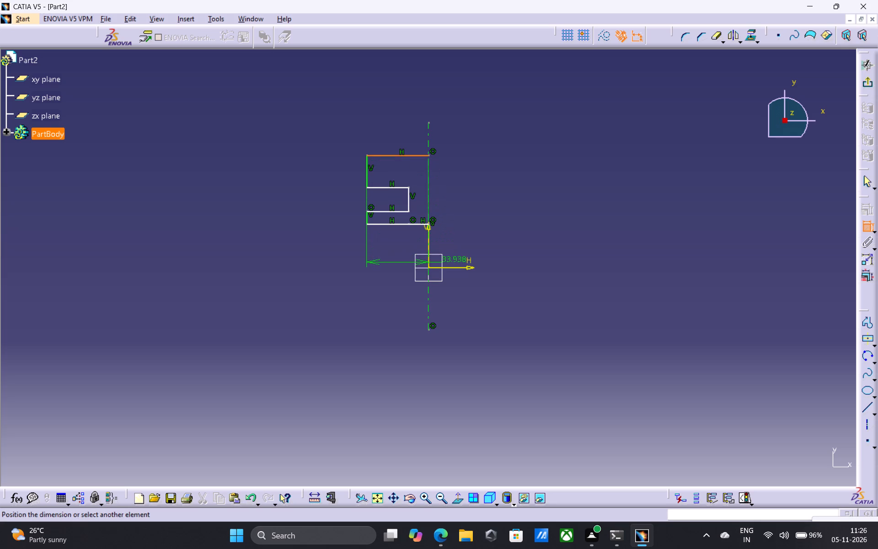
click(452, 266)
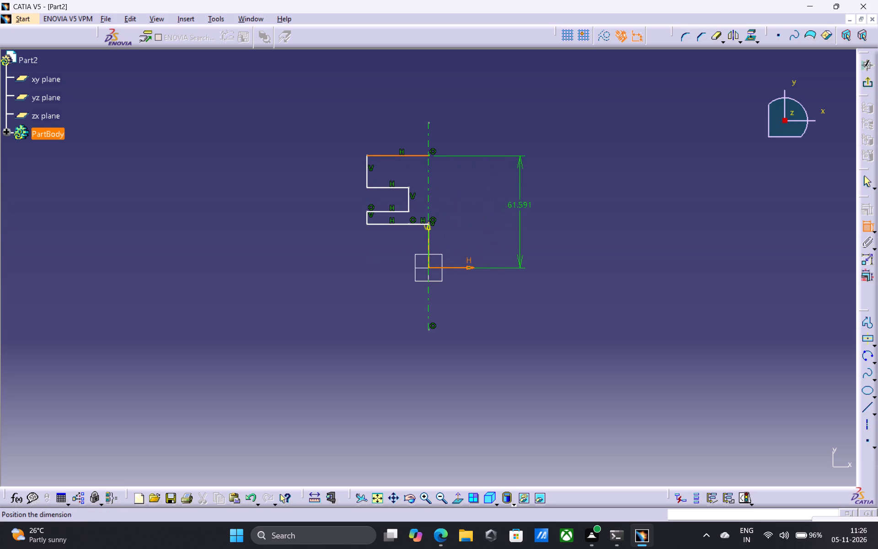
click(522, 205)
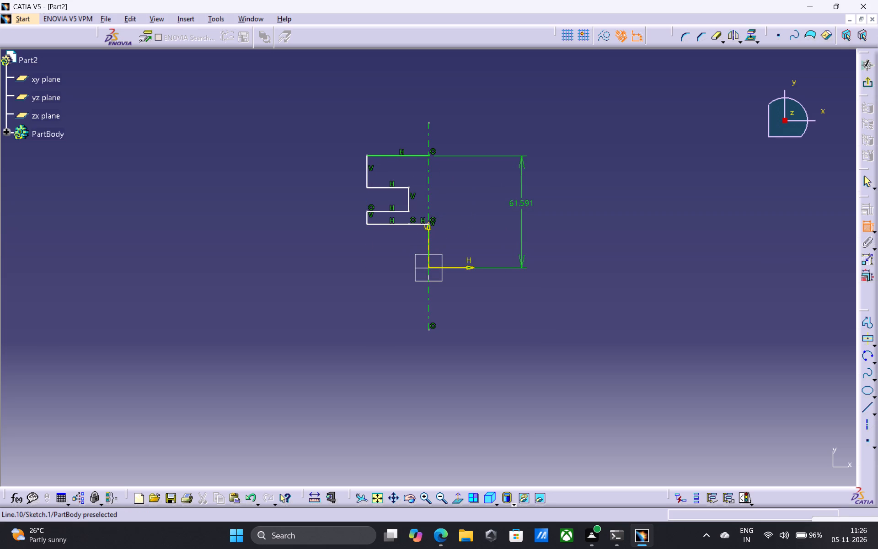
double_click(523, 200)
text(45)
key(Return)
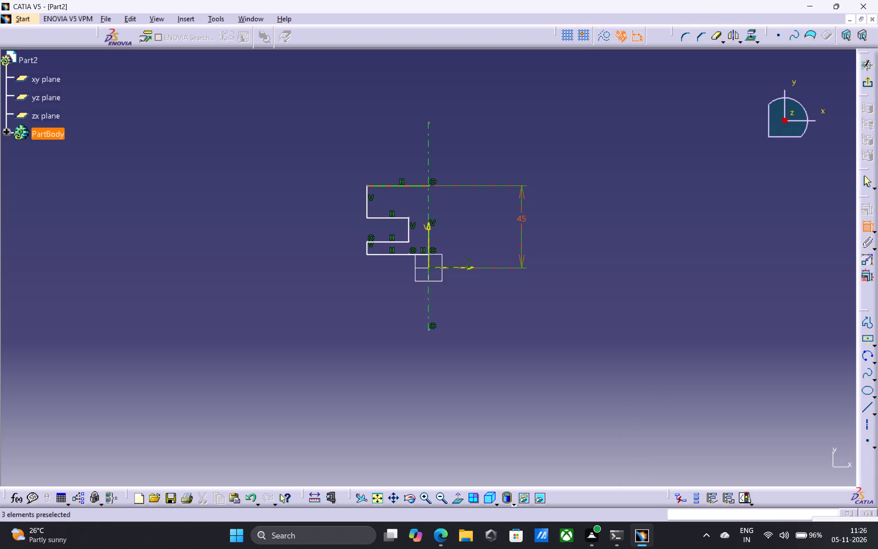
Dimension the notch's upper edge from the H axis and set the distance to 40 mm.
click(388, 217)
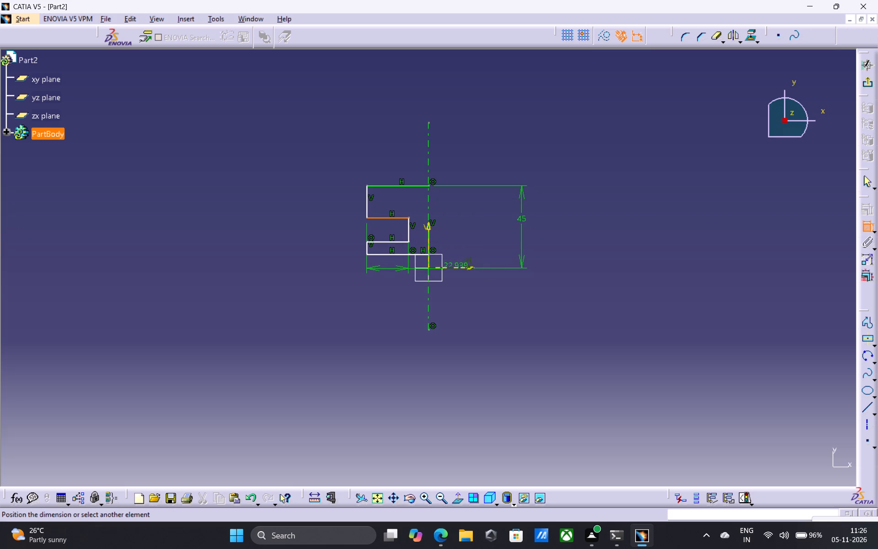
click(452, 266)
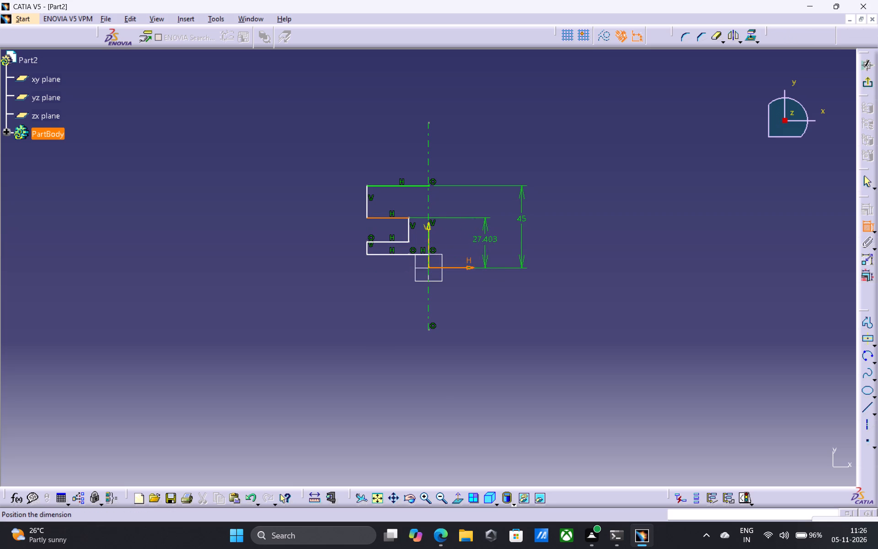
click(491, 242)
double_click(492, 237)
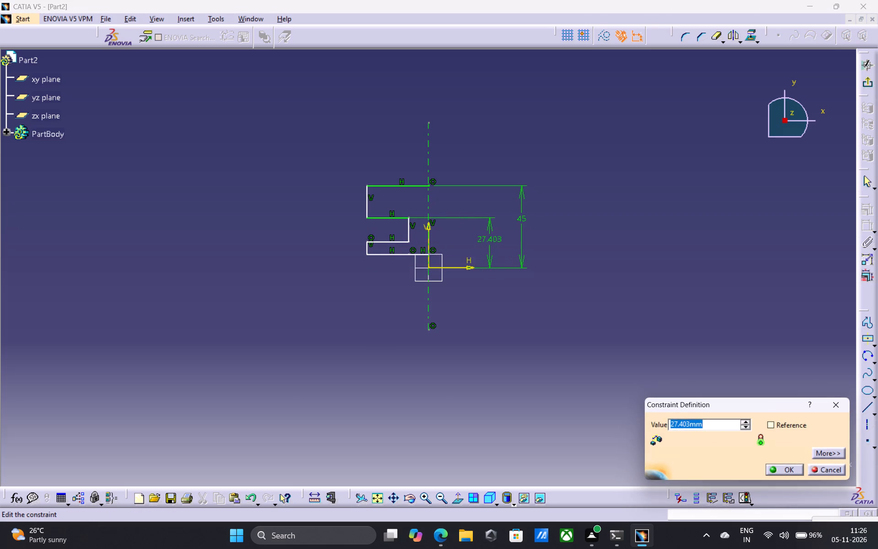
text(40)
key(Return)
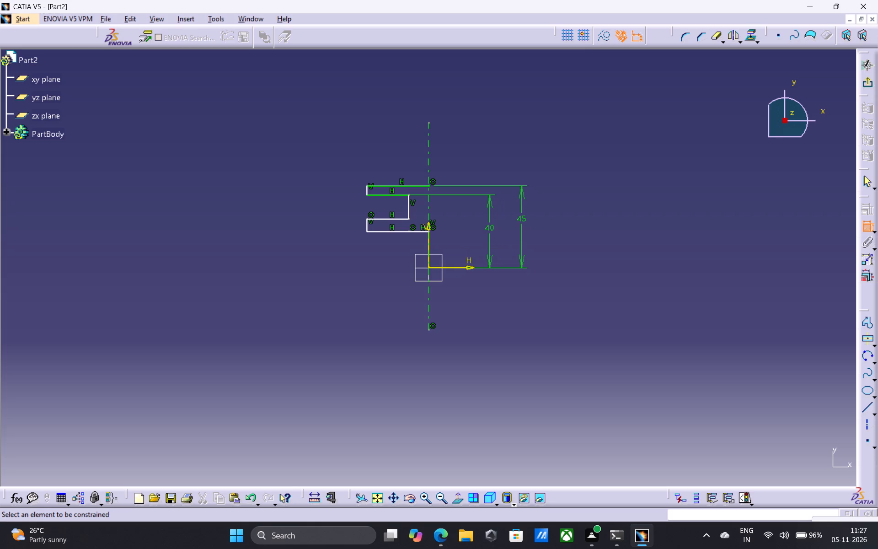
Dimension the notch's lower edge from the H axis and set the distance to 20 mm.
click(455, 267)
click(382, 218)
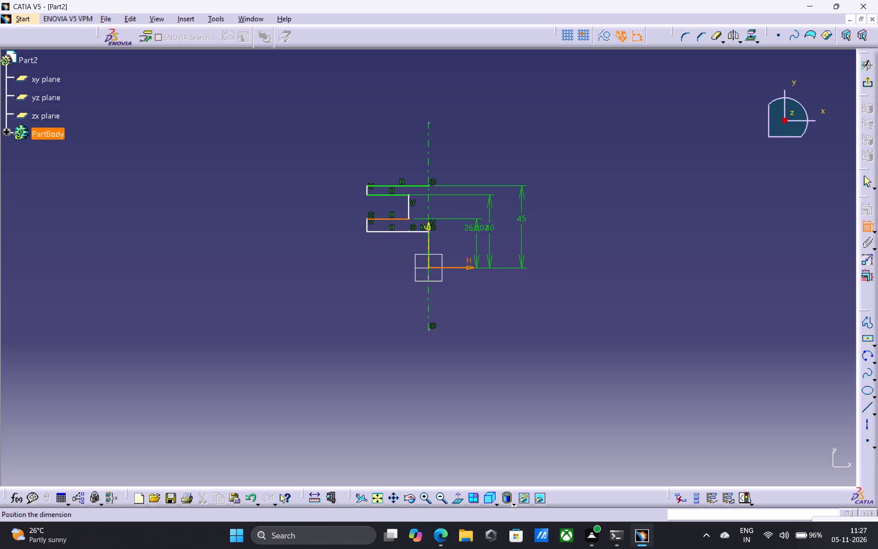
click(469, 237)
double_click(473, 234)
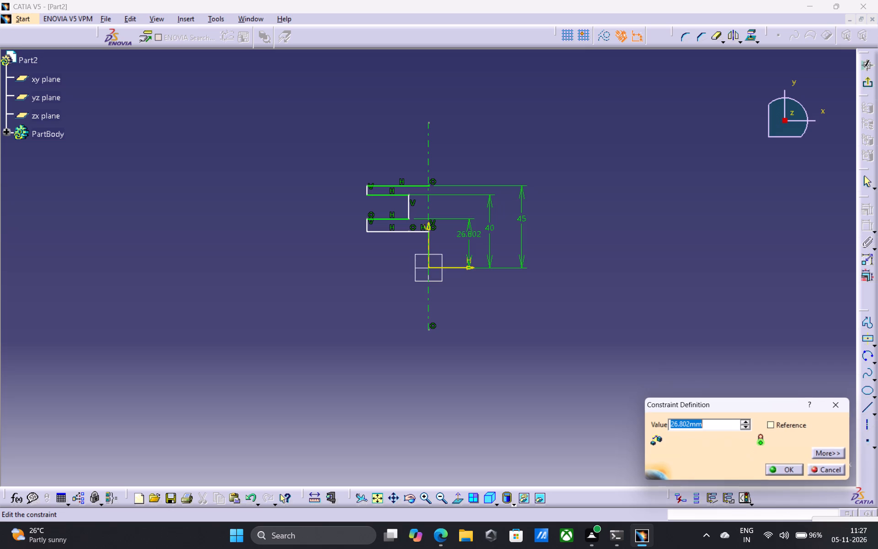
text(20)
key(Return)
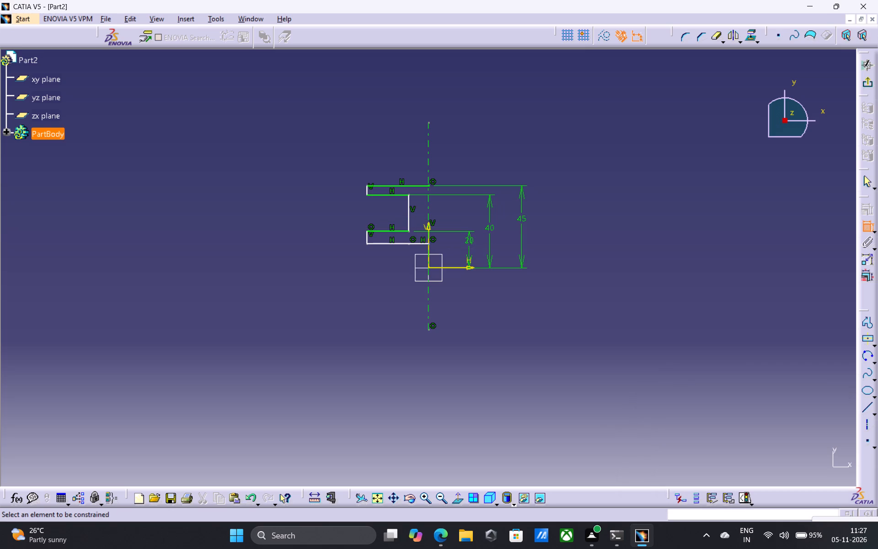
Dimension the profile's bottom line from the H axis and set the distance to 10 mm.
click(389, 241)
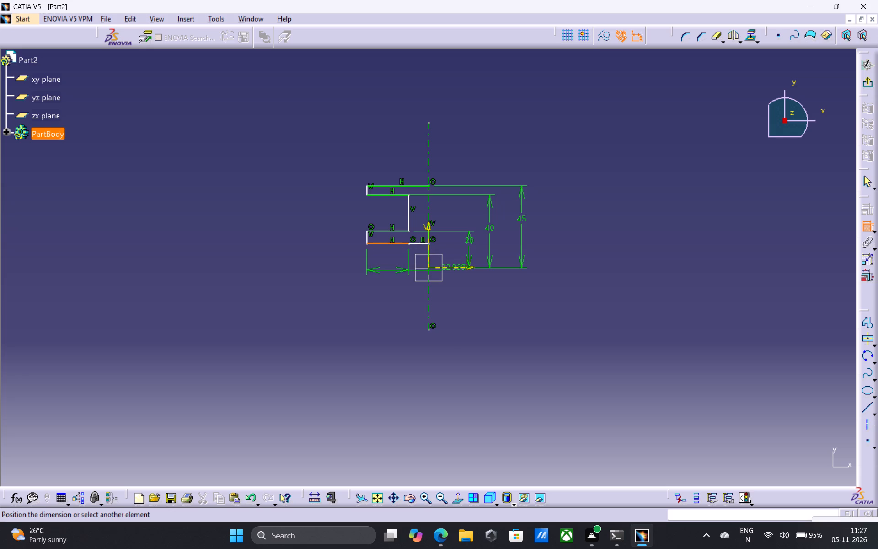
click(451, 267)
click(451, 257)
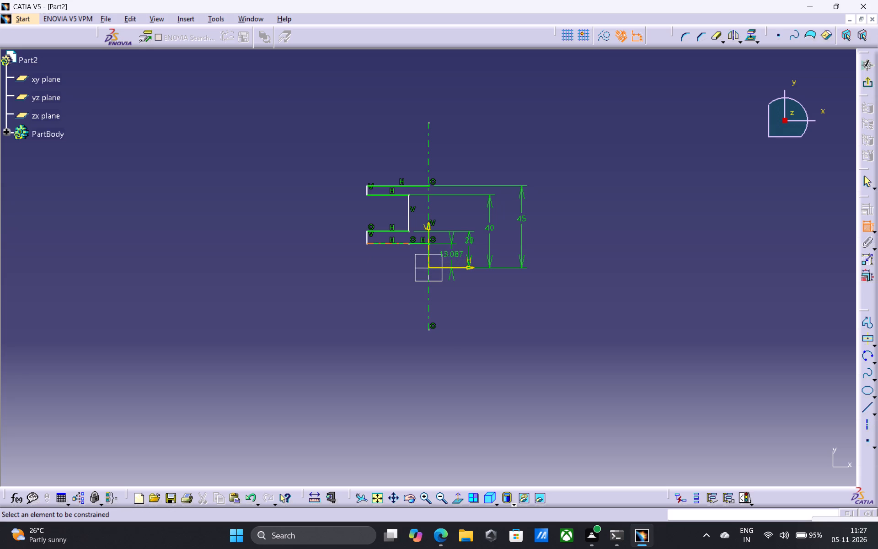
double_click(453, 252)
text(10)
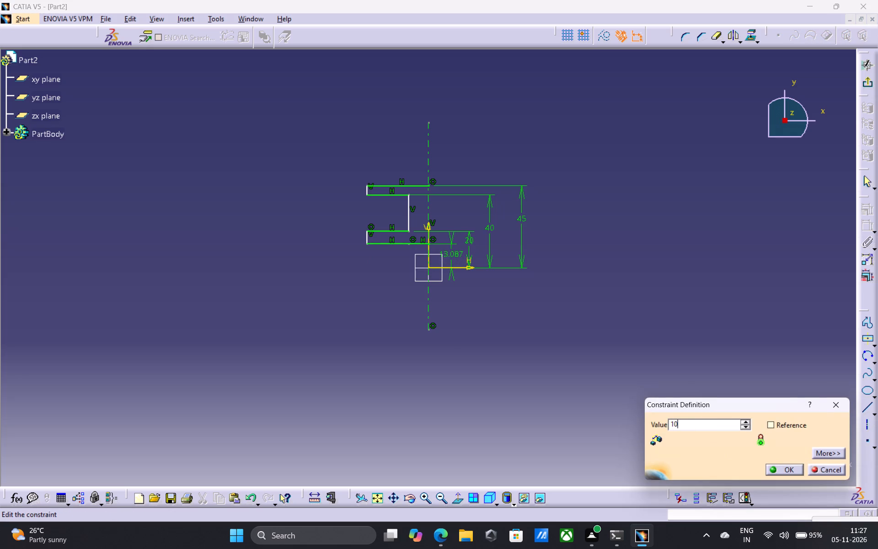
key(Return)
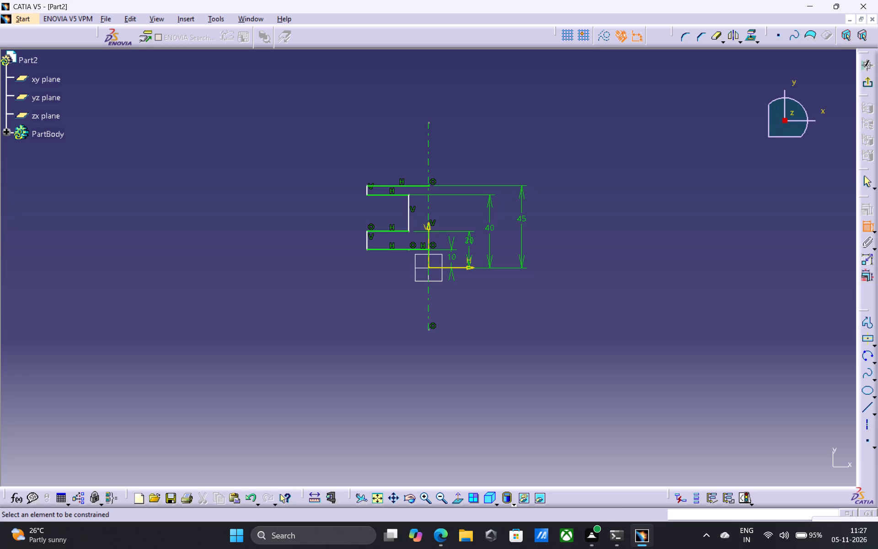
Dimension the length of the profile's top line and set it to 17.5 mm.
click(397, 186)
click(395, 147)
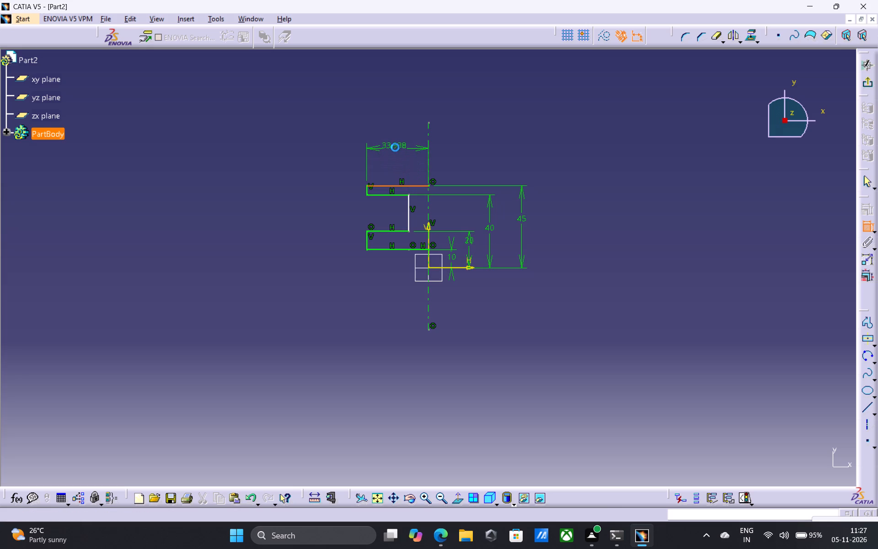
double_click(399, 144)
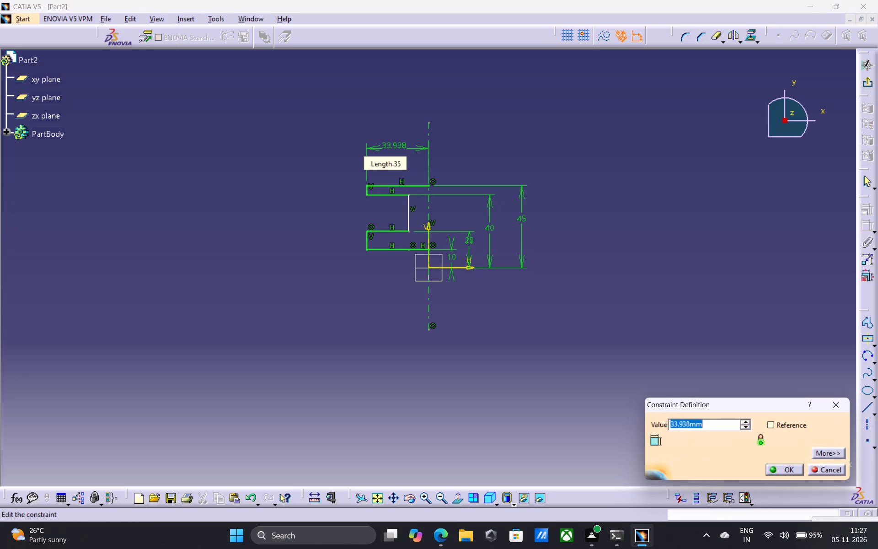
text(17.5)
key(Return)
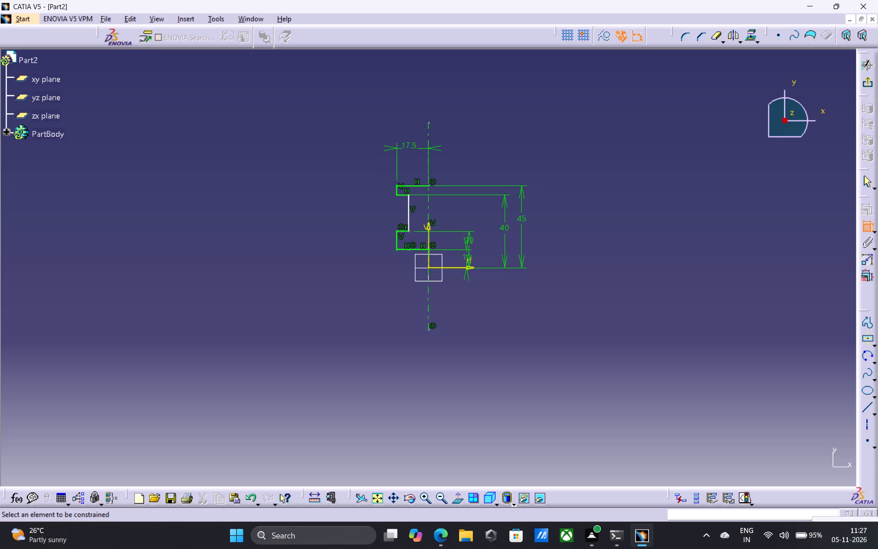
Dimension the notch's vertical line from the vertical axis and set the distance to 2.5 mm.
click(409, 221)
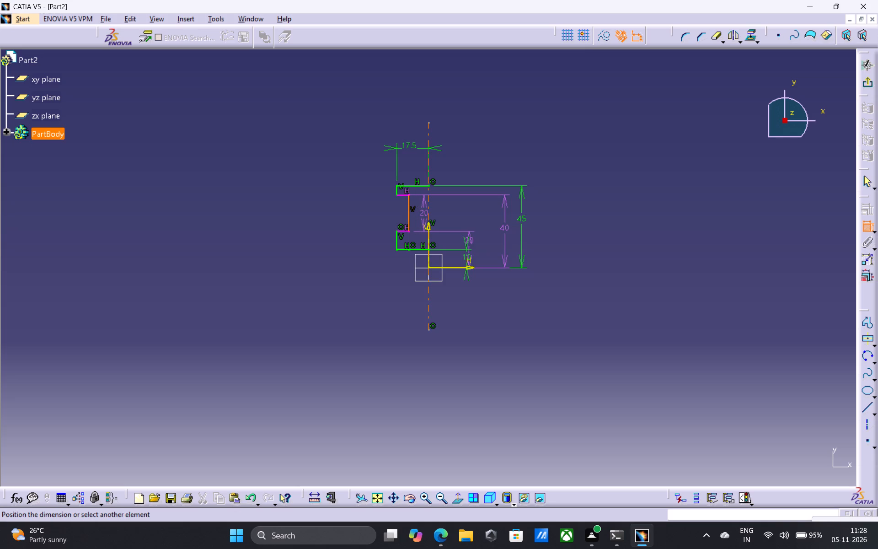
click(427, 215)
click(411, 365)
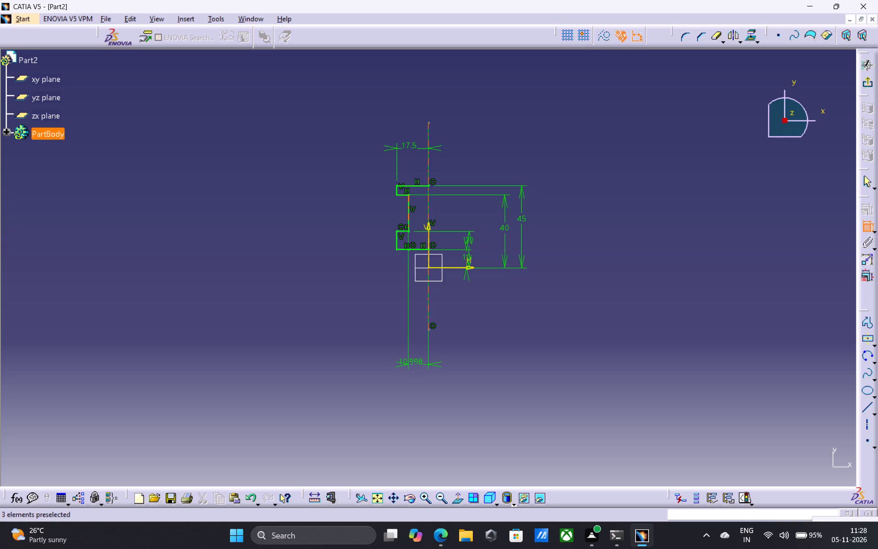
double_click(423, 362)
text(2.)
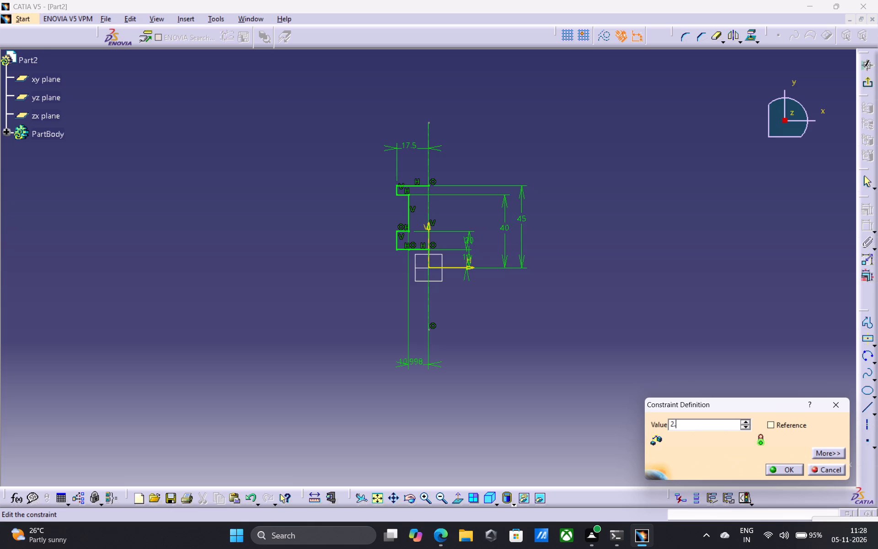
key(5)
key(Return)
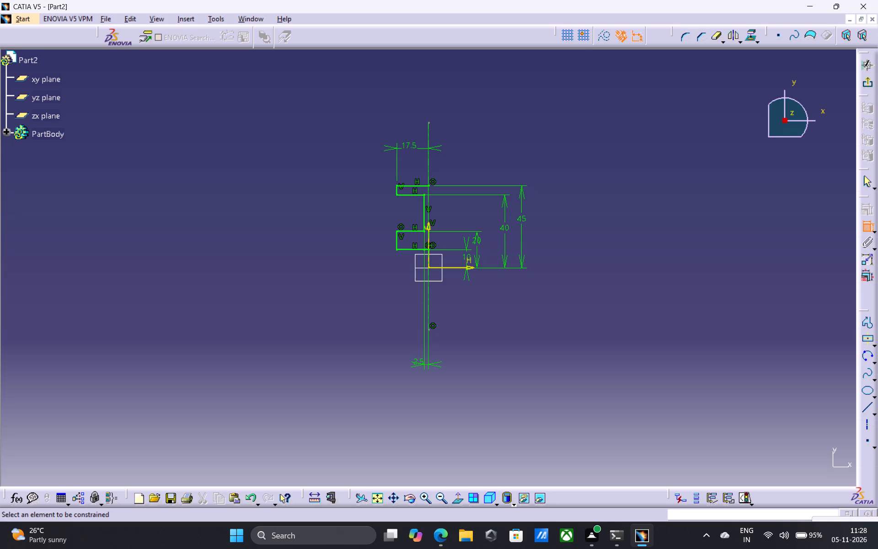
Mirror the whole notched half profile about the vertical axis.
drag(354, 146, 468, 217)
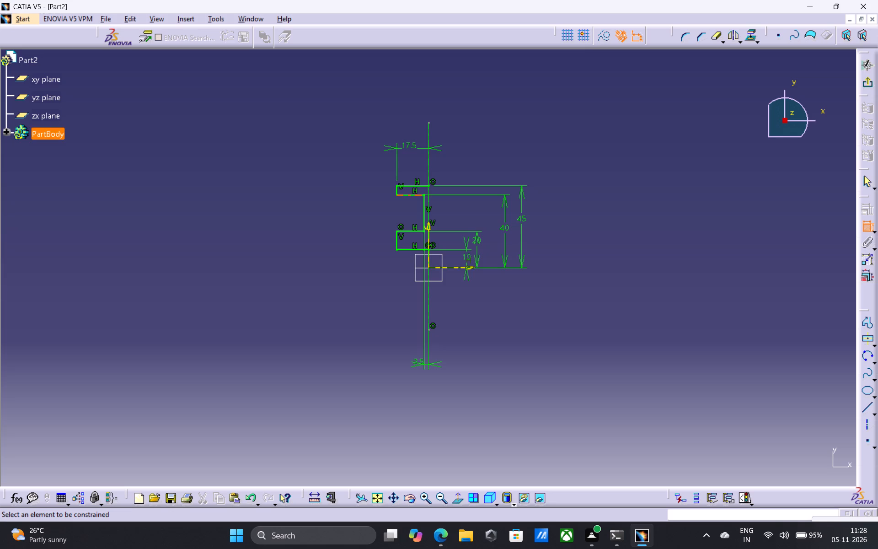
click(865, 225)
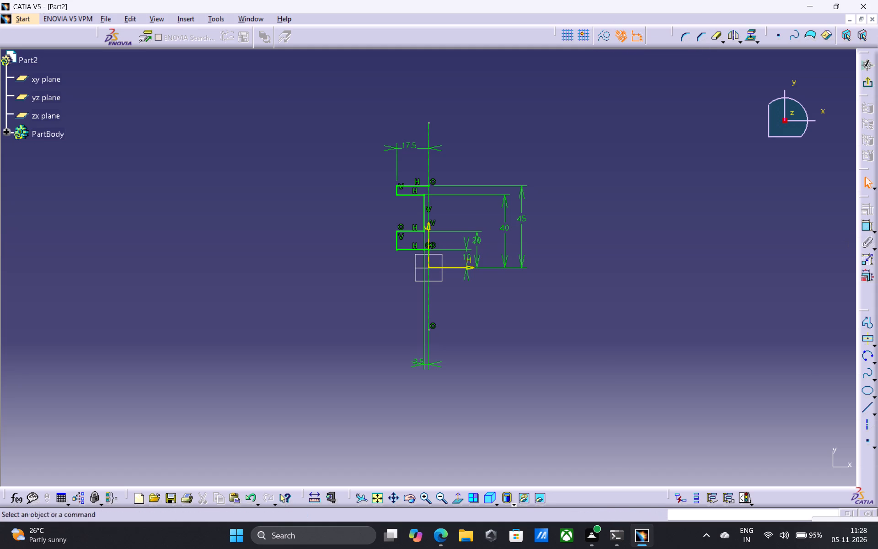
drag(377, 142, 472, 248)
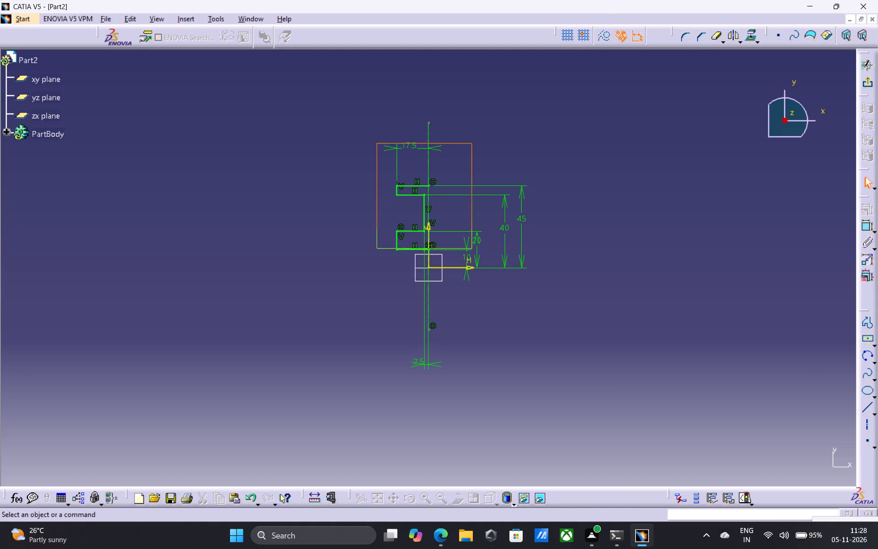
drag(472, 248, 476, 253)
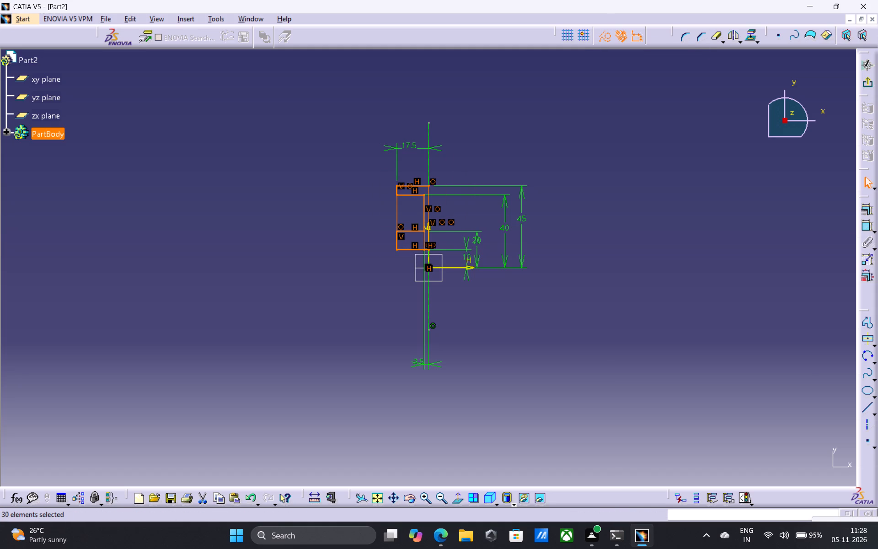
click(733, 33)
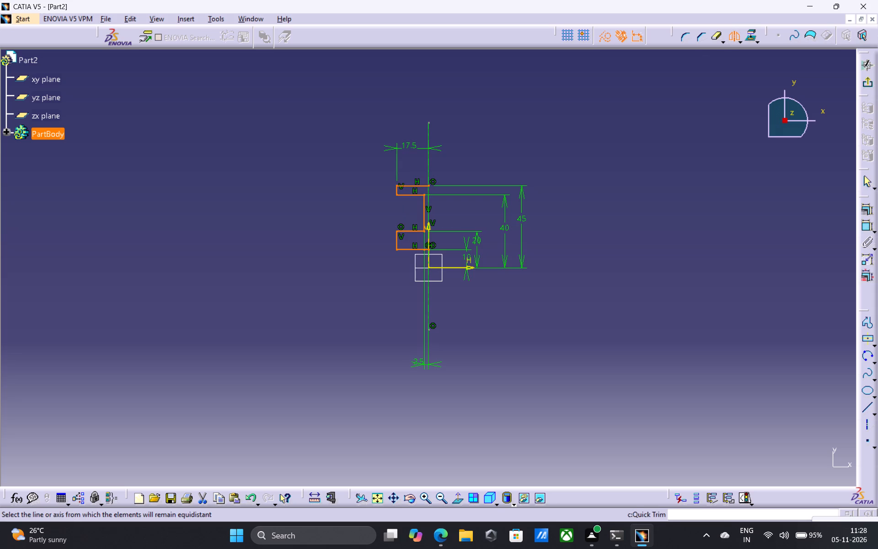
click(428, 239)
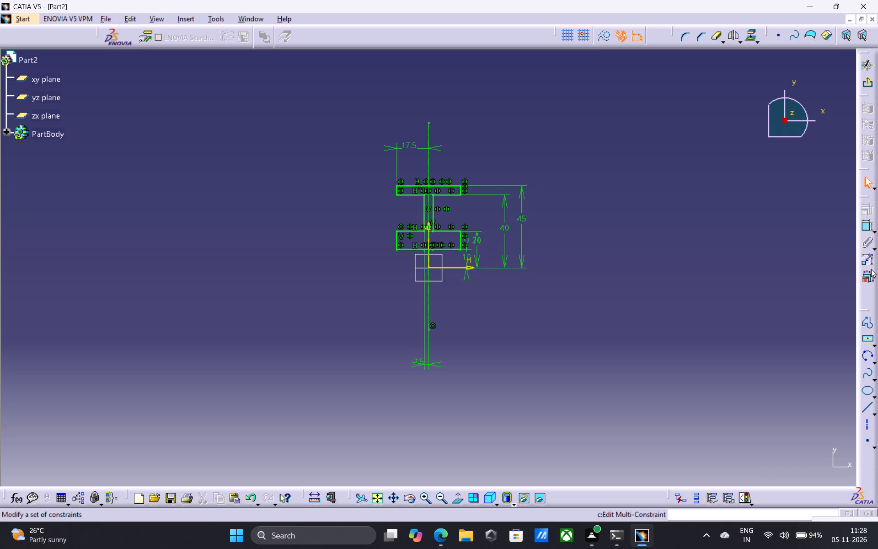
Draw a horizontal axis line along the H axis, extending past both sides of the mirrored profile.
click(867, 425)
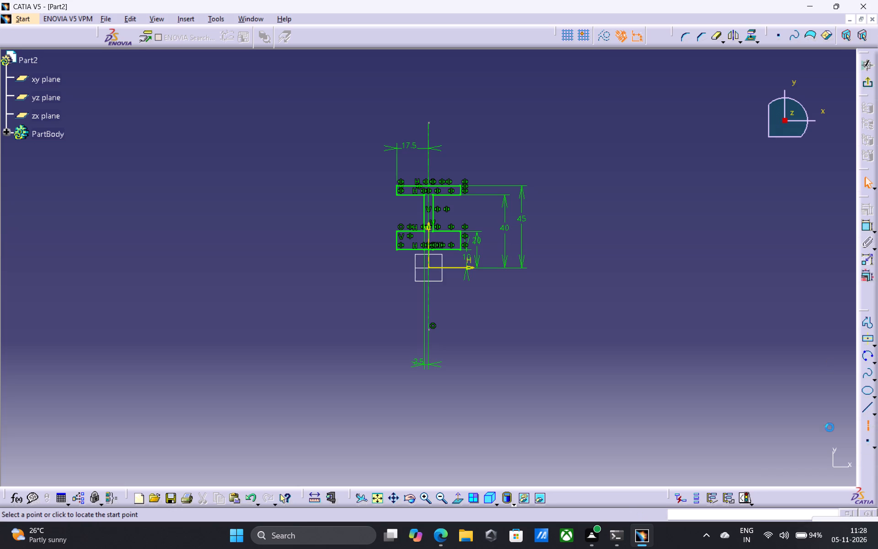
click(344, 267)
click(615, 269)
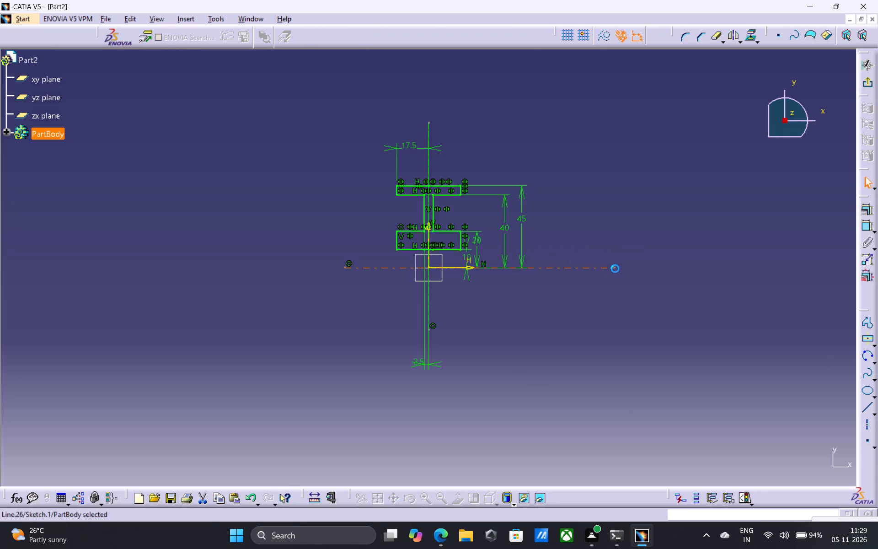
click(563, 358)
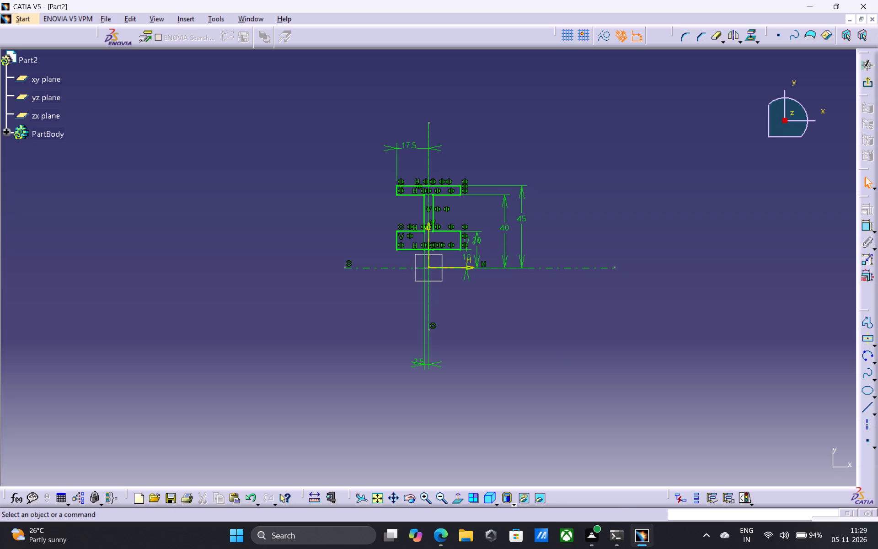
Exit the sketch and revolve it 360 degrees about the sketch axis with the Shaft command.
click(865, 85)
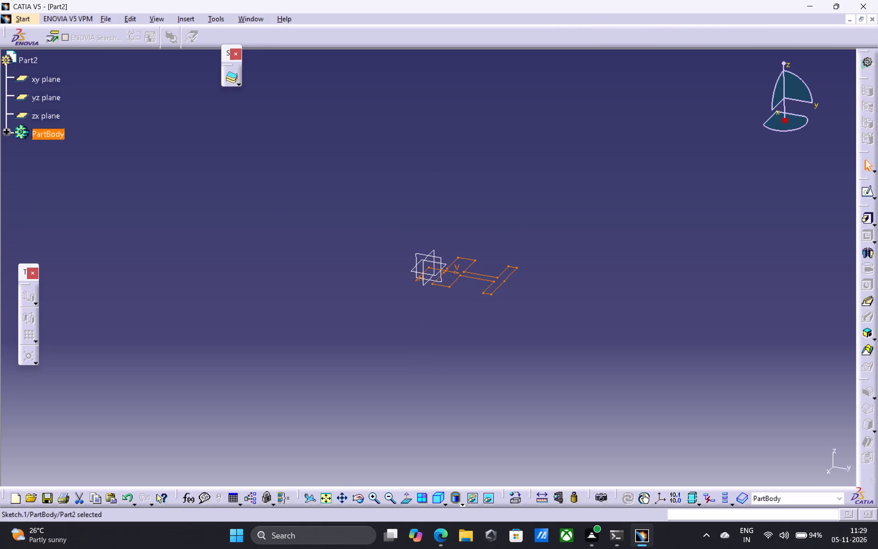
click(868, 253)
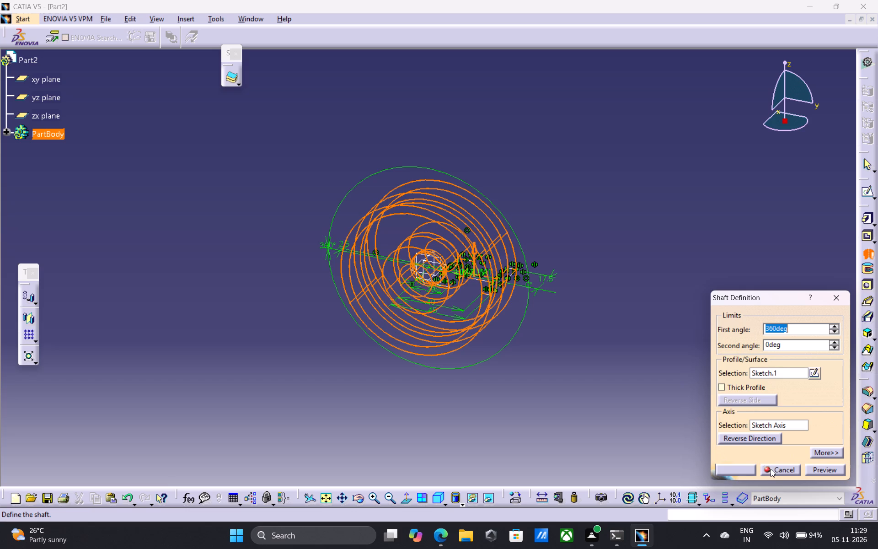
click(737, 470)
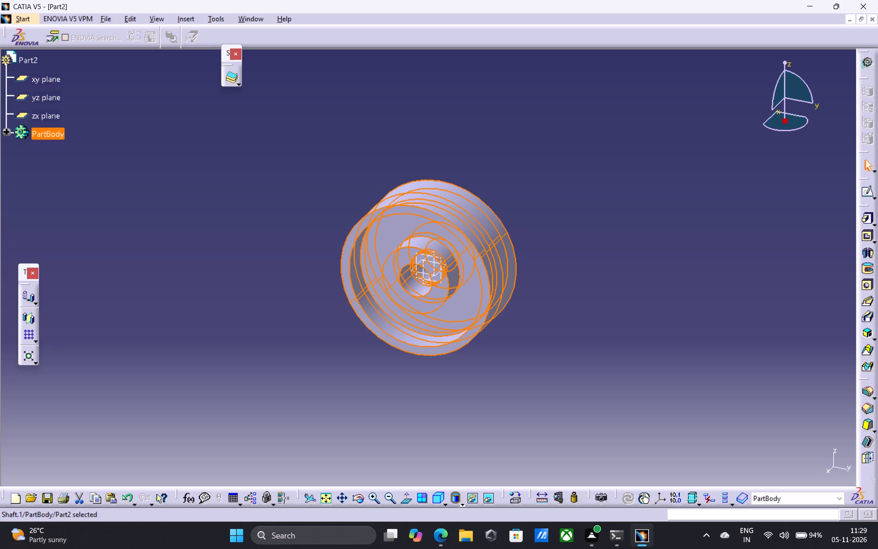
key(Escape)
click(596, 354)
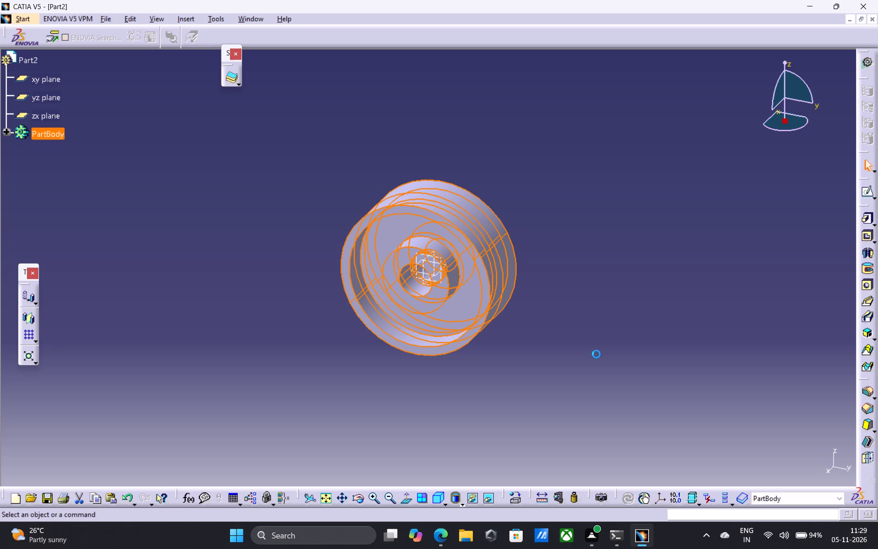
key(Escape)
key(Escape)
key(Escape)
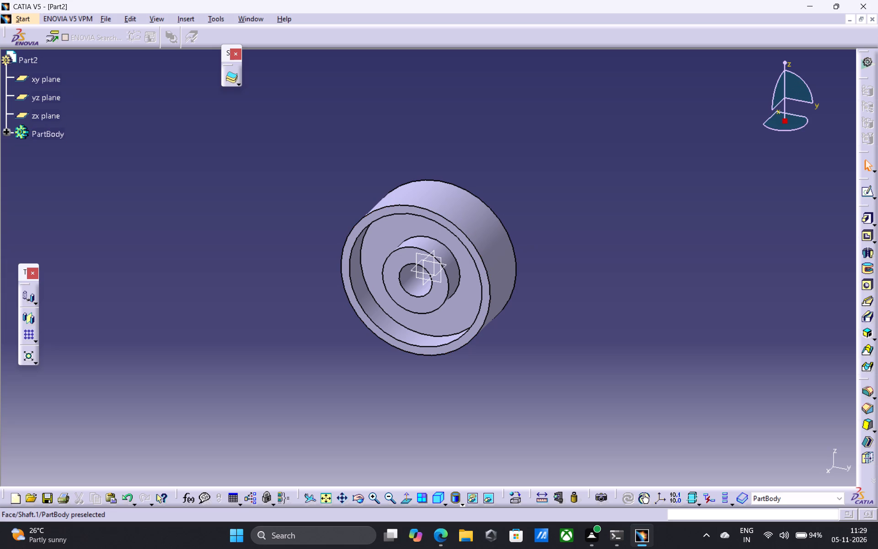
Open a new sketch on the annular end face of the wheel's central hub.
click(868, 193)
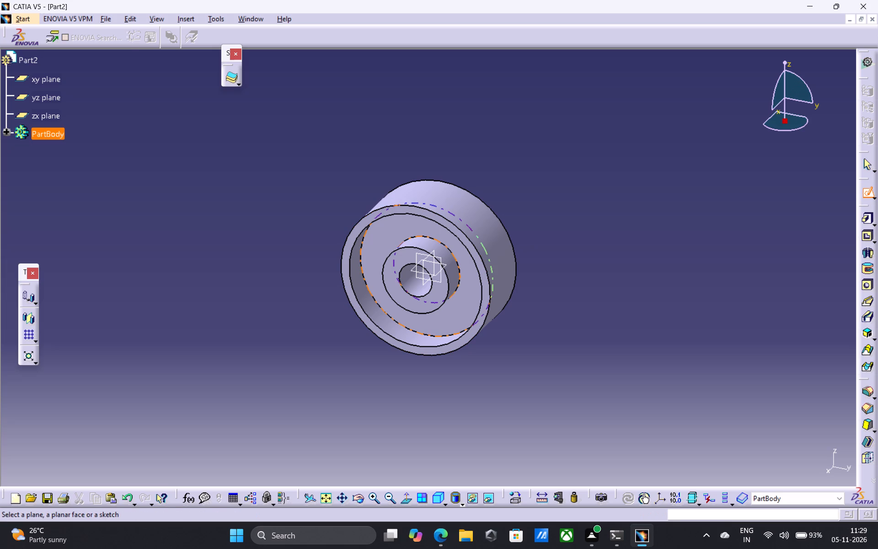
click(414, 306)
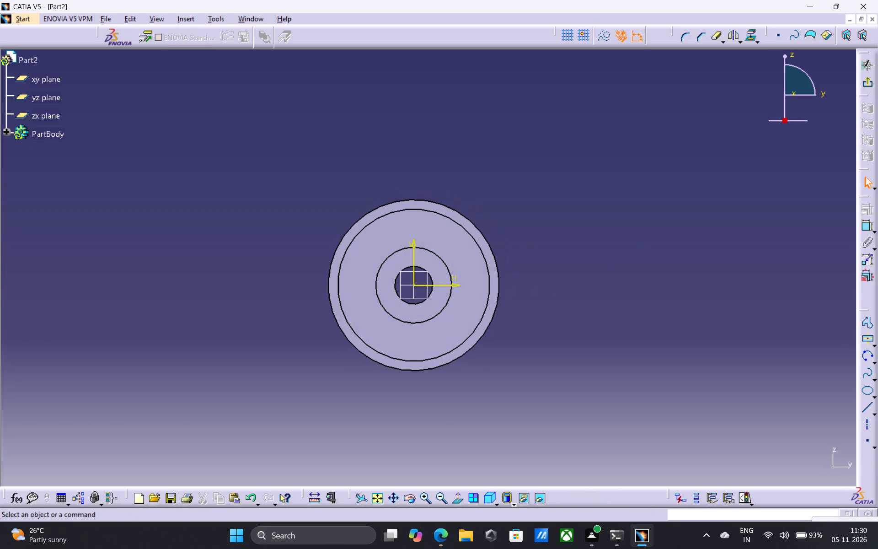
Sketch a rectangle about 9 mm wide and 6 mm high across the lower edge of the hub's bore.
click(380, 496)
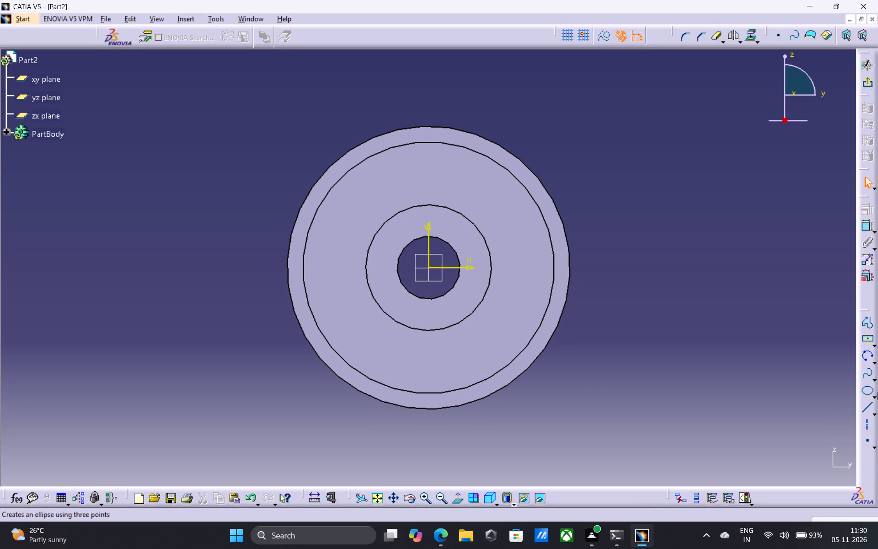
click(874, 345)
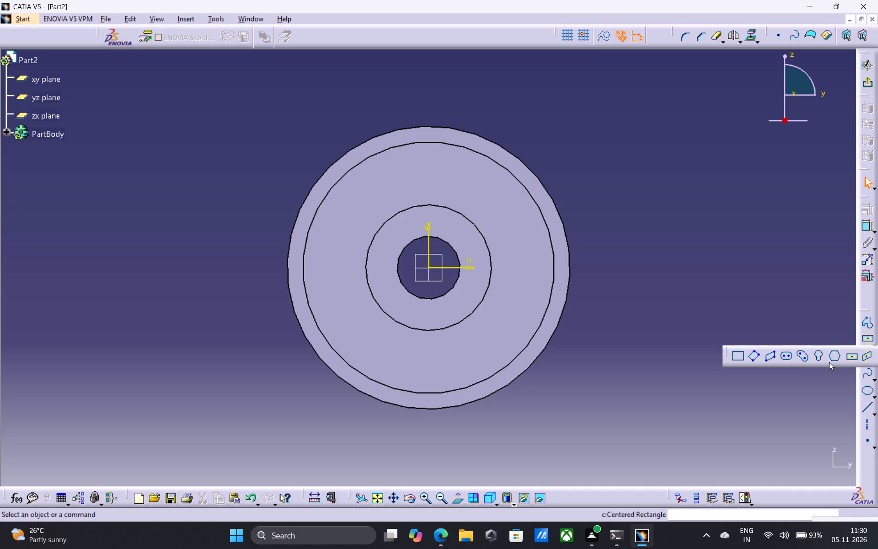
click(741, 356)
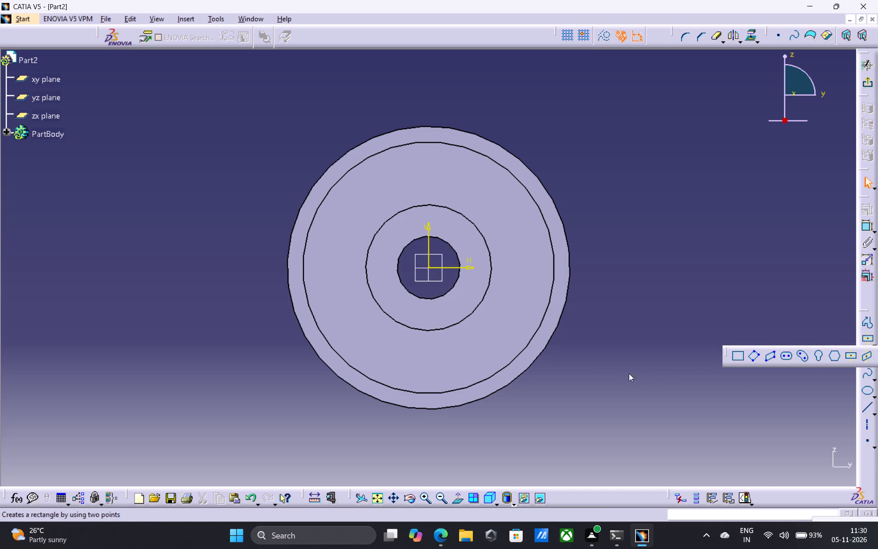
click(417, 293)
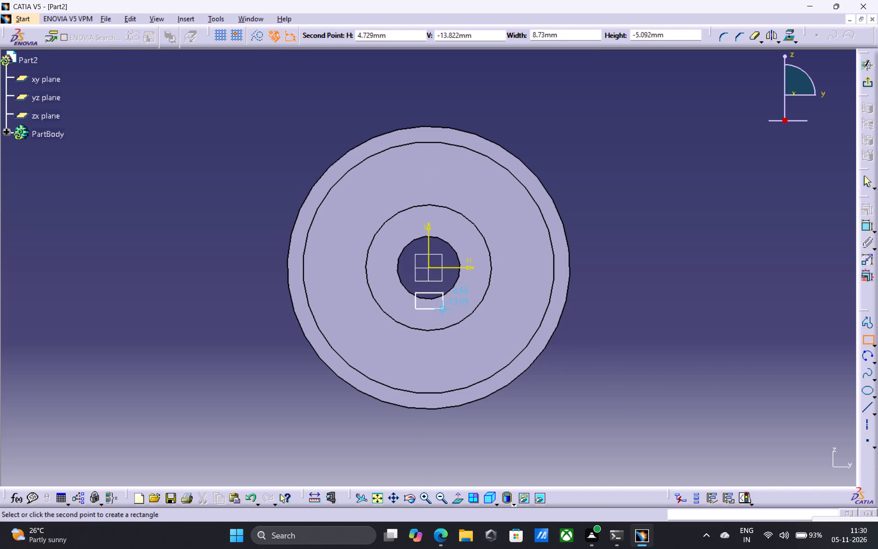
click(446, 314)
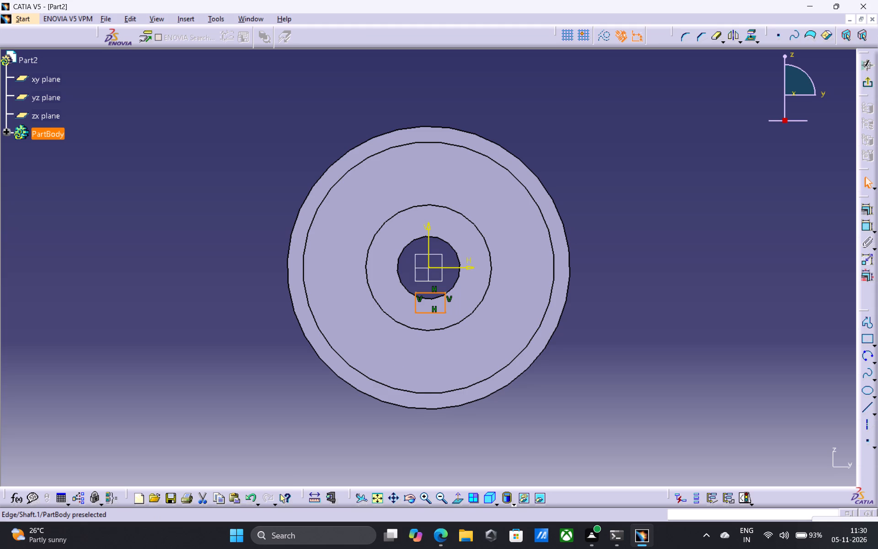
key(Escape)
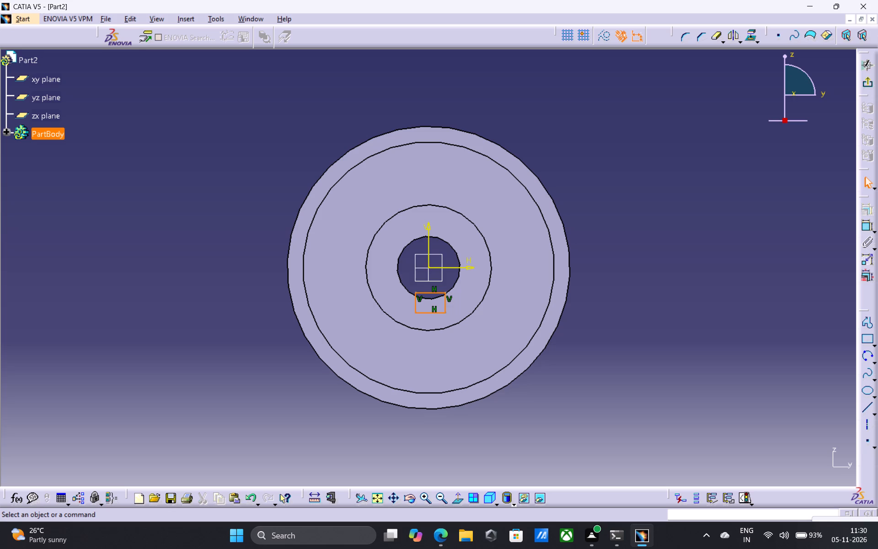
Draw a vertical axis line along the V axis, from above the bore down past the hub's outer edge.
click(869, 424)
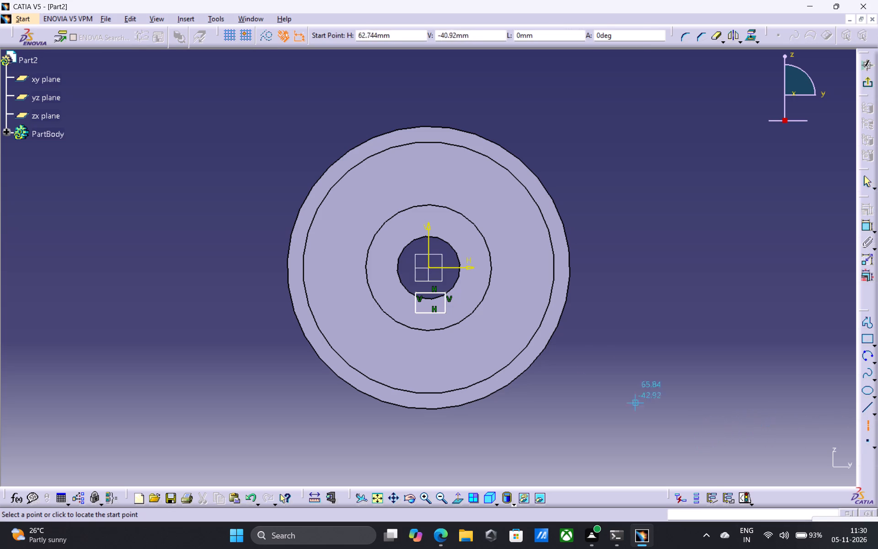
click(428, 222)
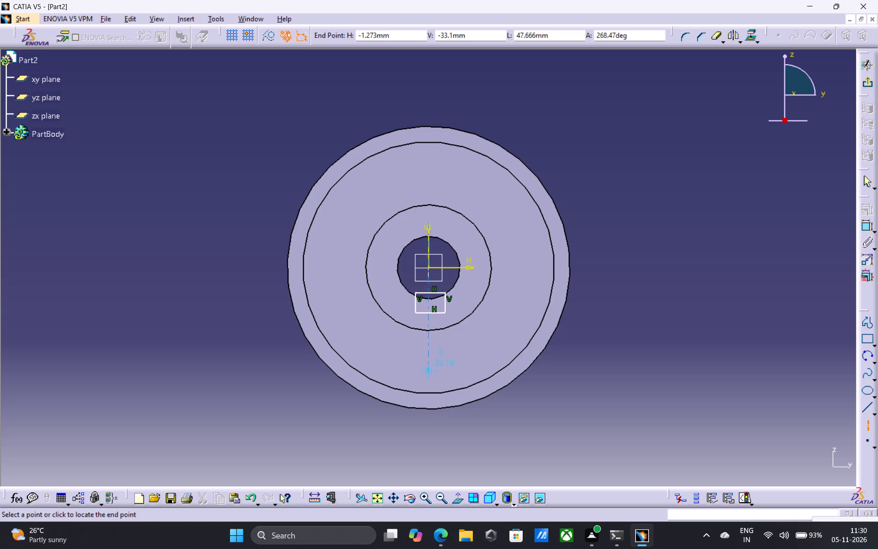
click(428, 375)
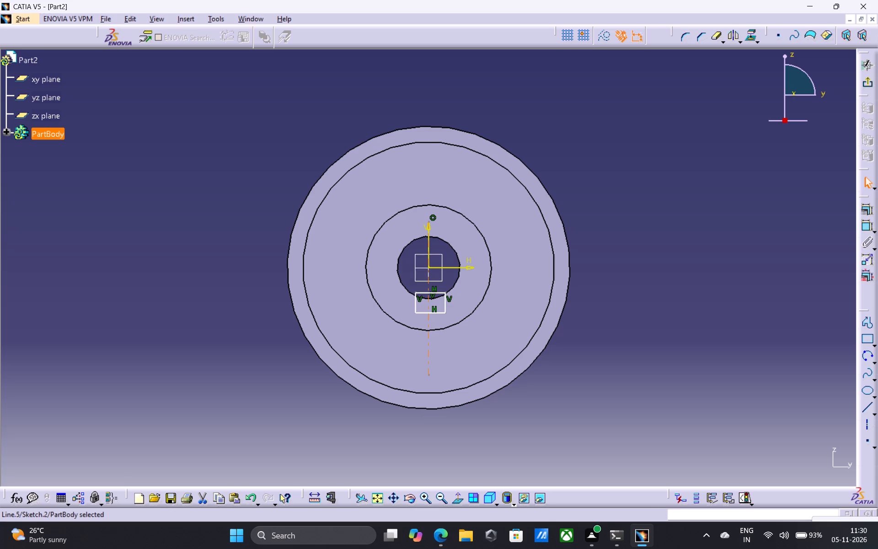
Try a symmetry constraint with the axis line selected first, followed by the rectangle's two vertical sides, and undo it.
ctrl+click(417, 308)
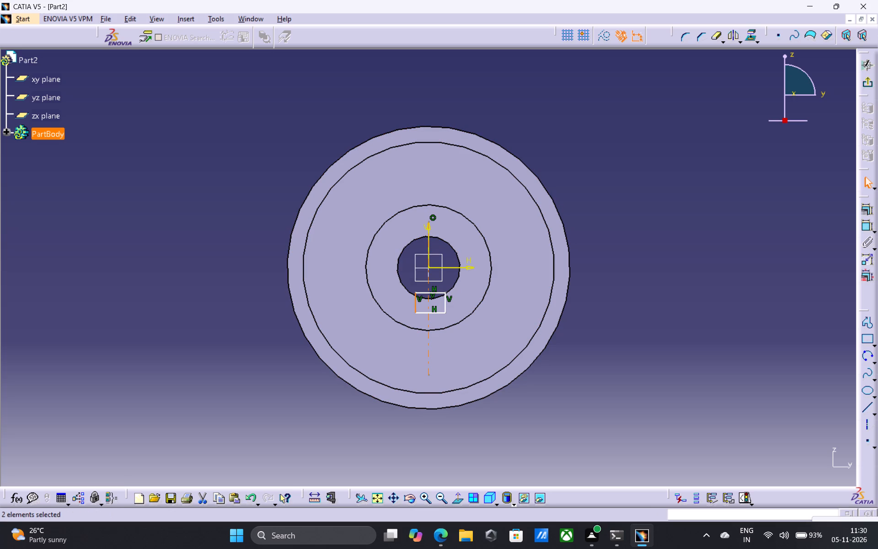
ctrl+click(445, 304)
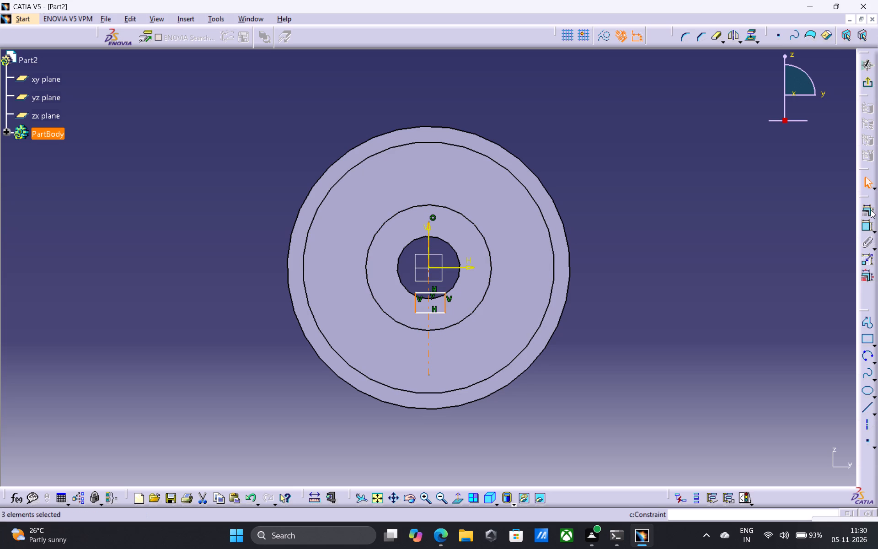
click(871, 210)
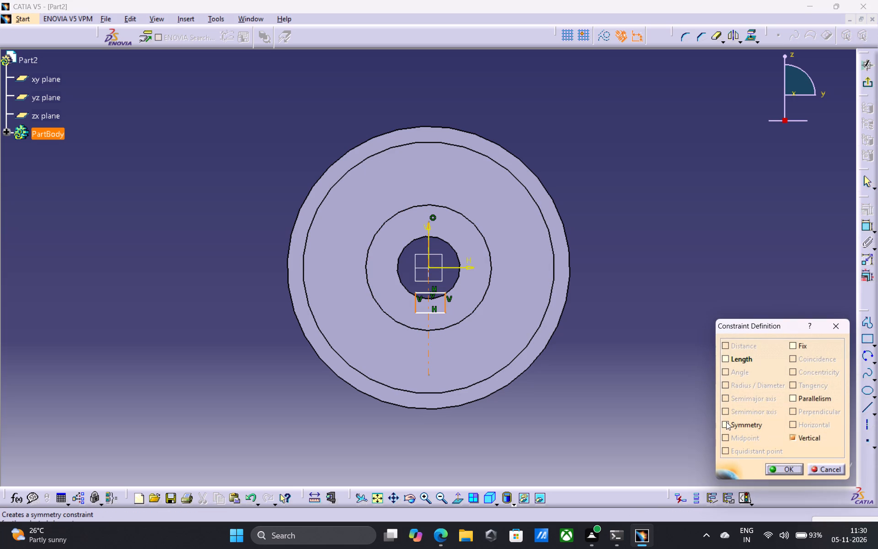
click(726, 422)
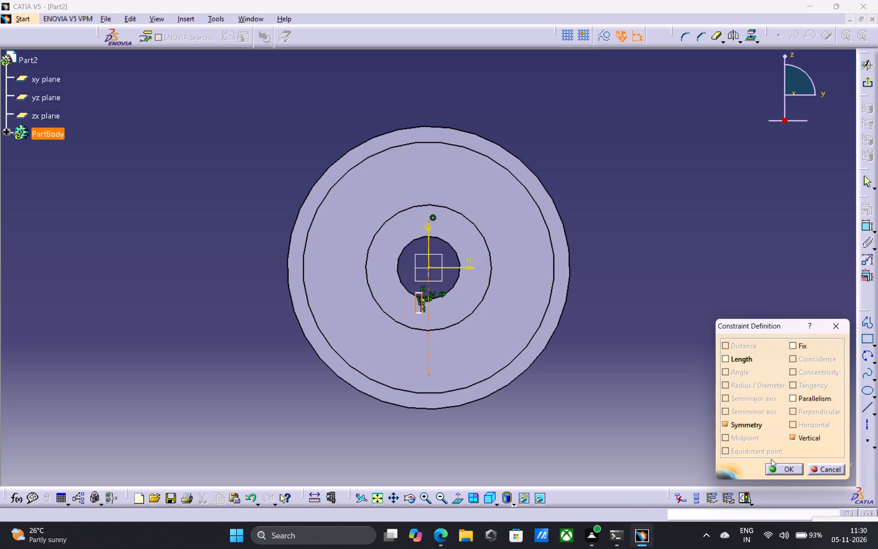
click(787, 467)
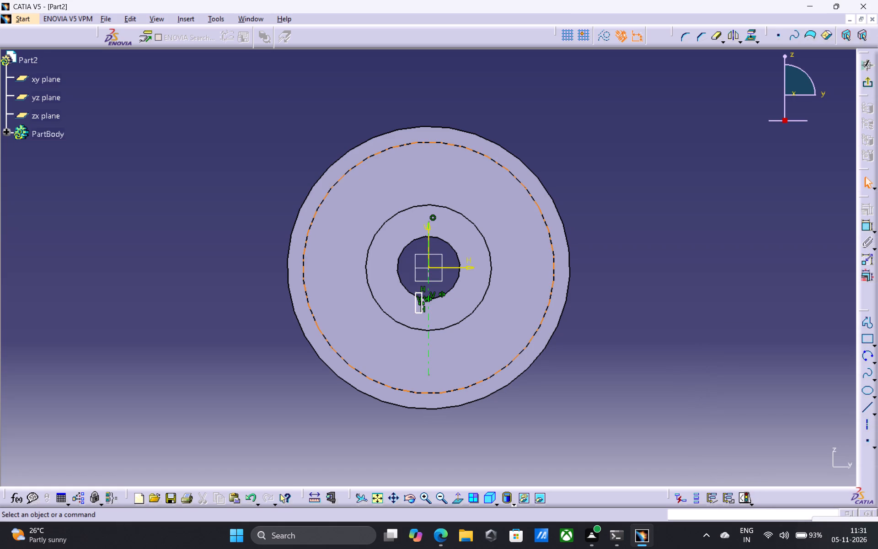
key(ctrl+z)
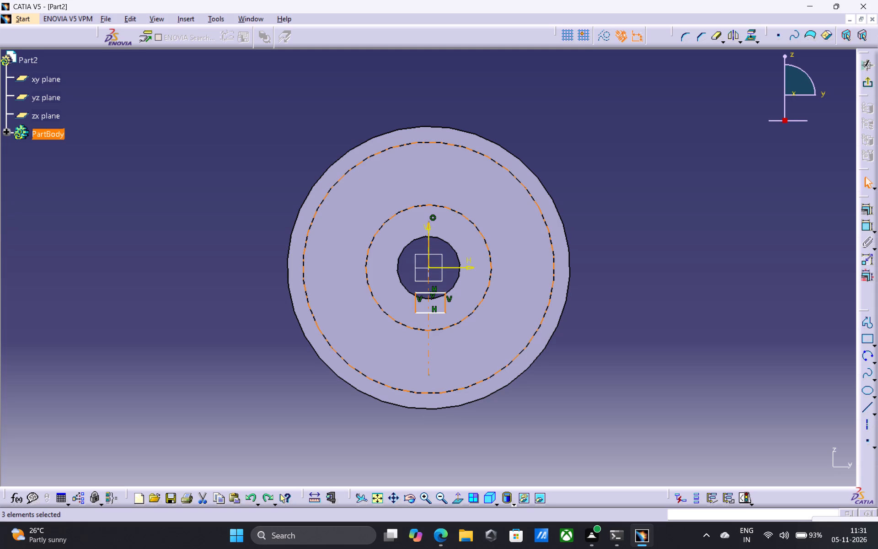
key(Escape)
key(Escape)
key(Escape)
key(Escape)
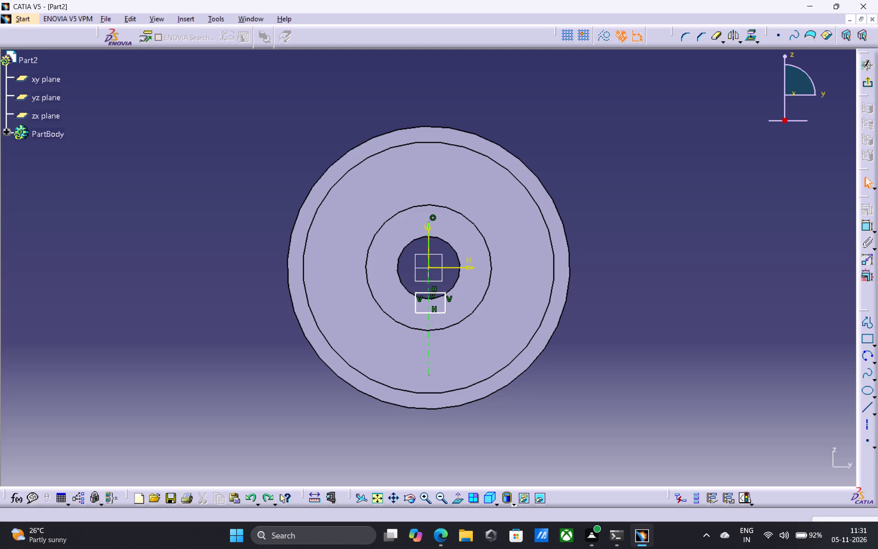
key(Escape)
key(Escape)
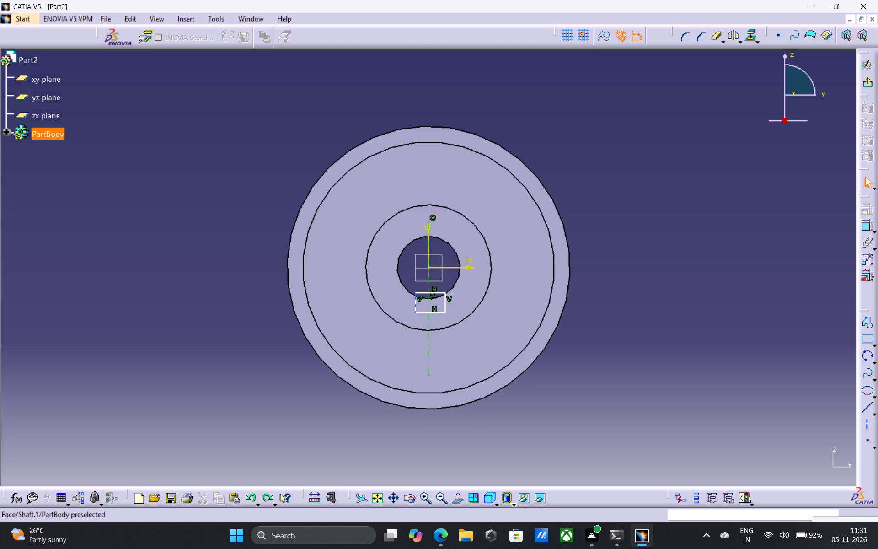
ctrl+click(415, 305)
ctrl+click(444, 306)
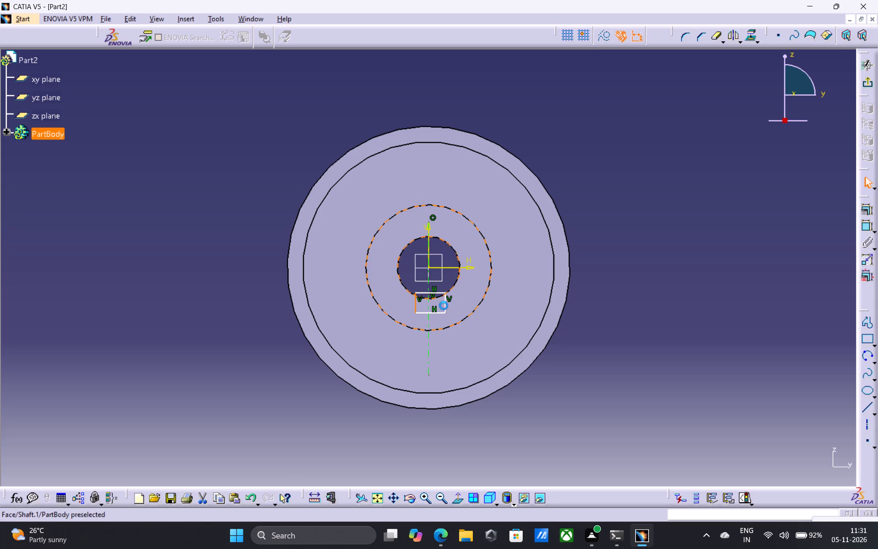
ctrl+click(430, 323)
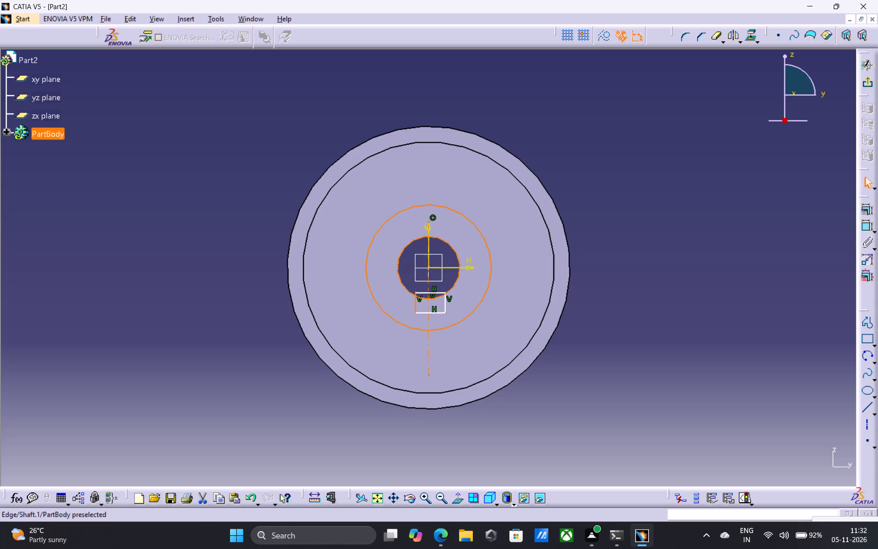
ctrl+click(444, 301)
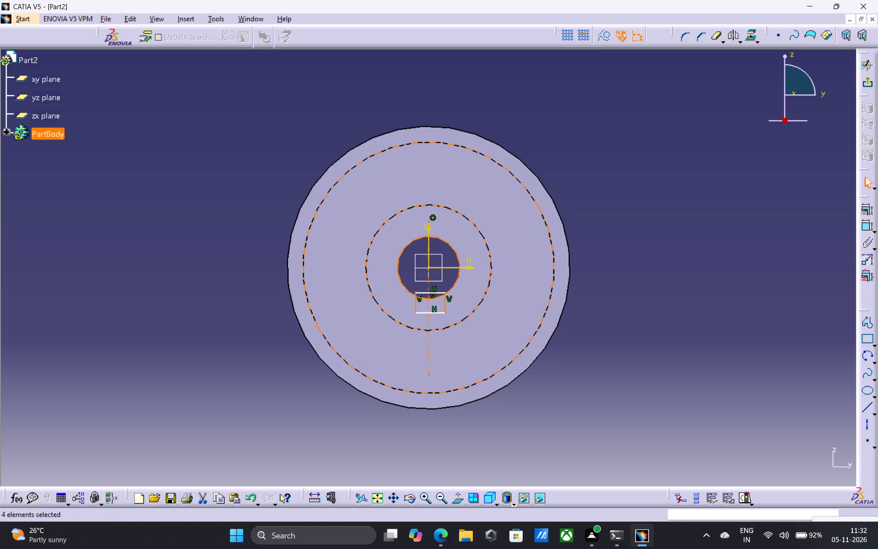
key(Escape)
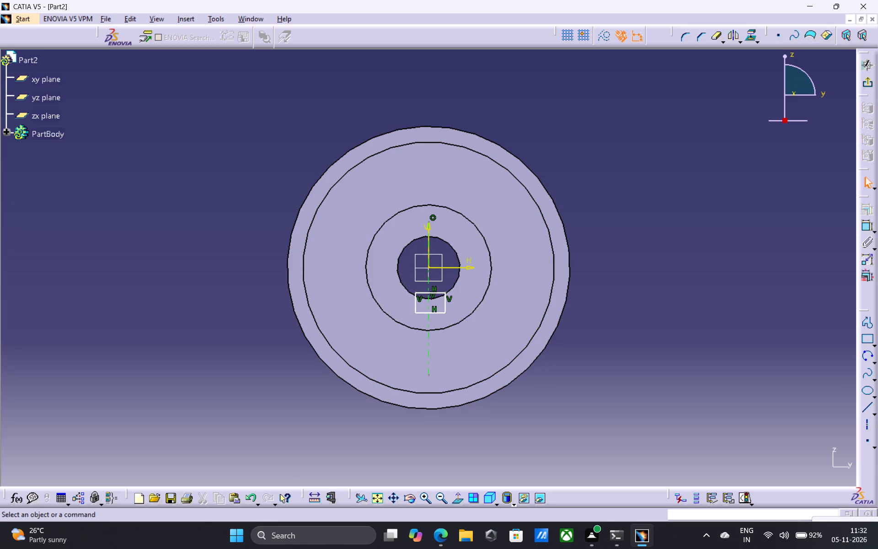
Constrain the rectangle's two vertical sides as symmetric about the vertical axis line, selecting the axis last.
ctrl+click(415, 305)
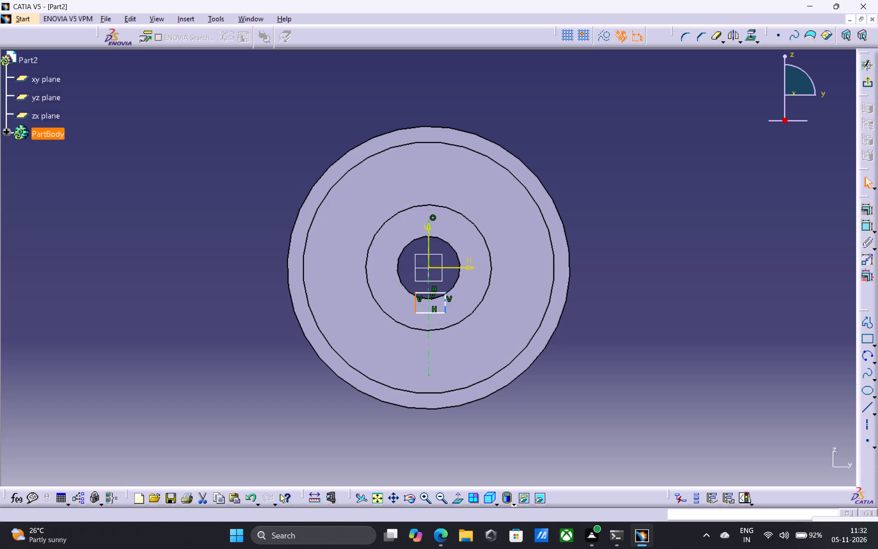
ctrl+click(445, 307)
ctrl+click(429, 350)
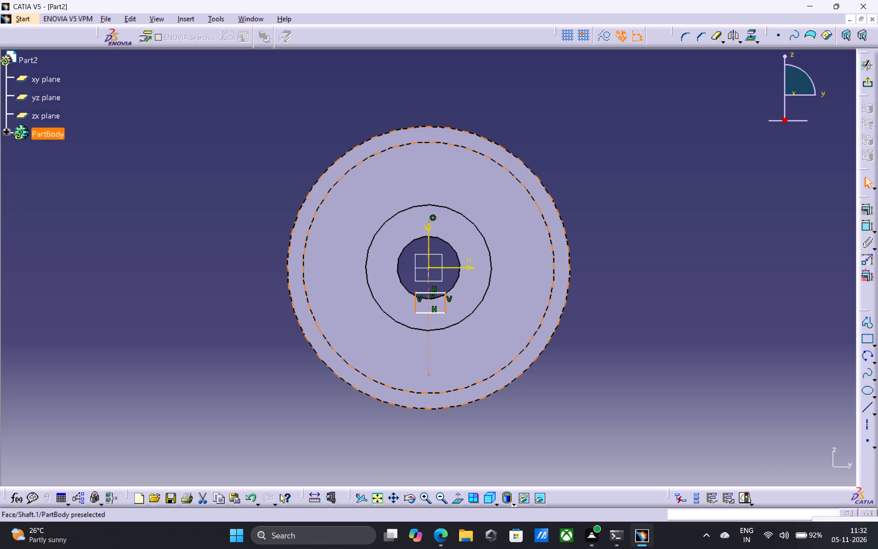
click(865, 213)
click(724, 424)
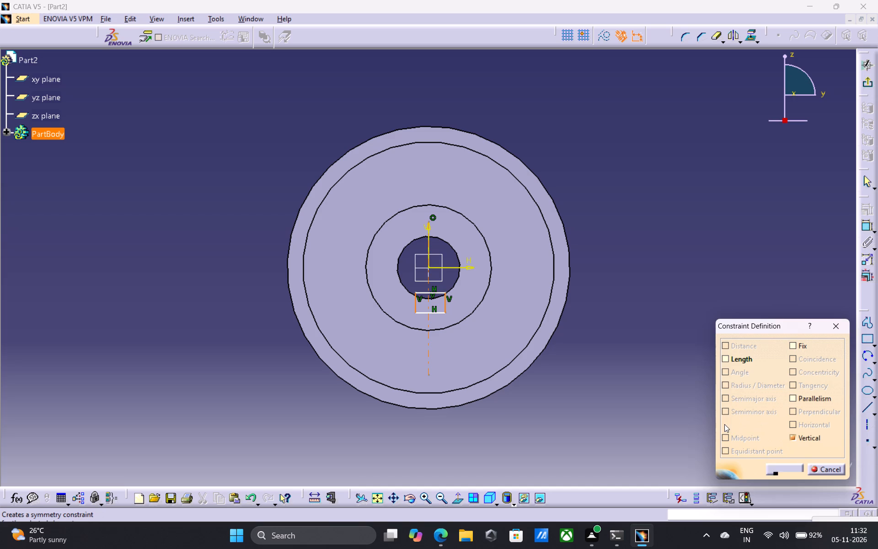
click(777, 471)
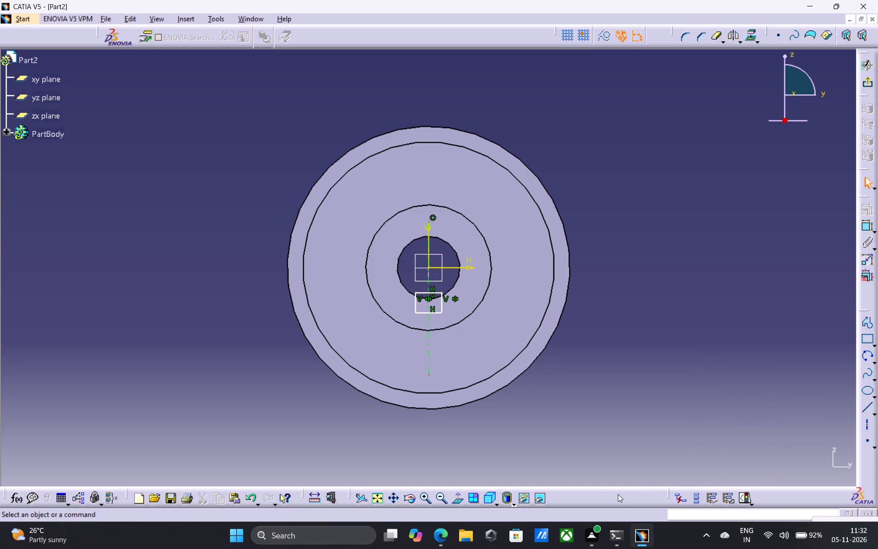
Dimension the distance from the H axis to the rectangle's bottom edge and set it to 13 mm.
double_click(866, 228)
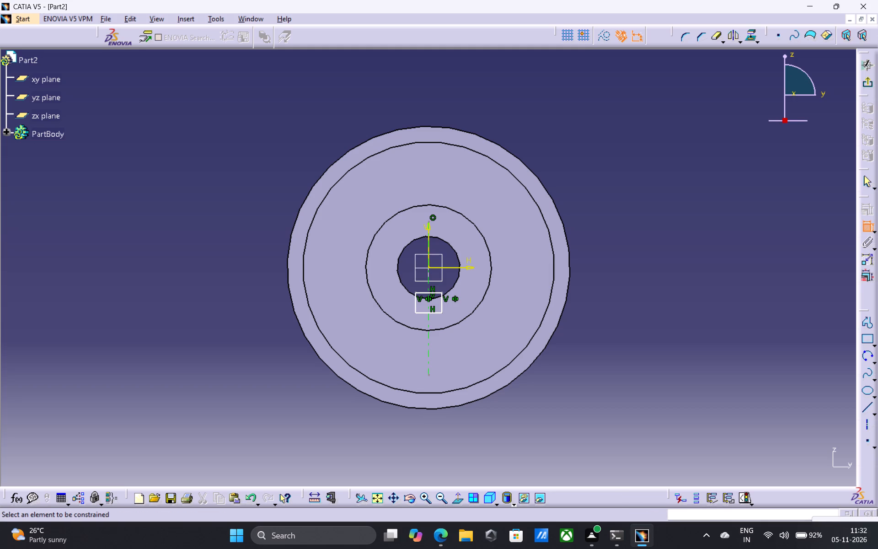
click(455, 267)
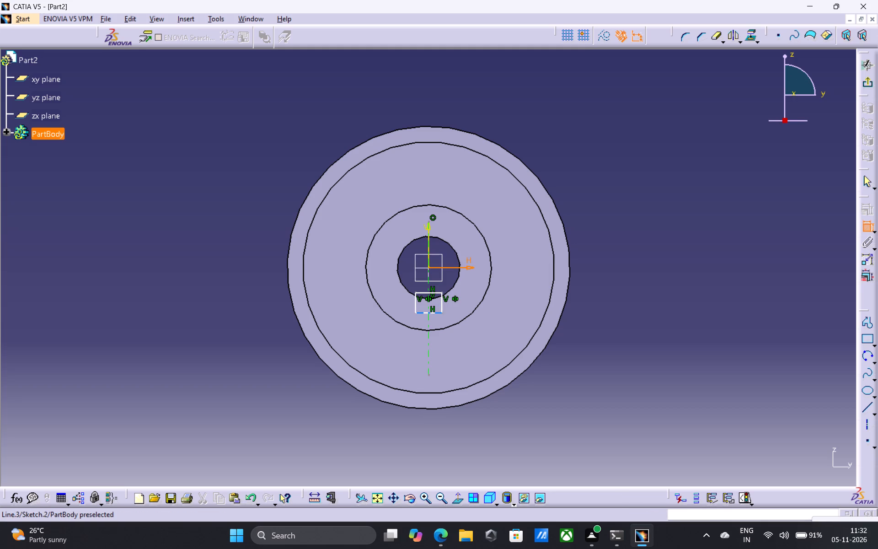
click(434, 314)
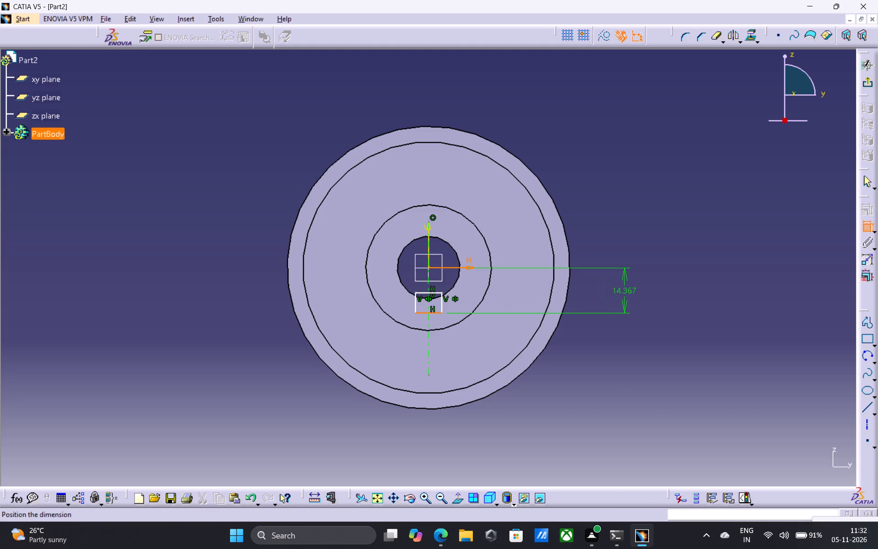
click(626, 294)
double_click(628, 289)
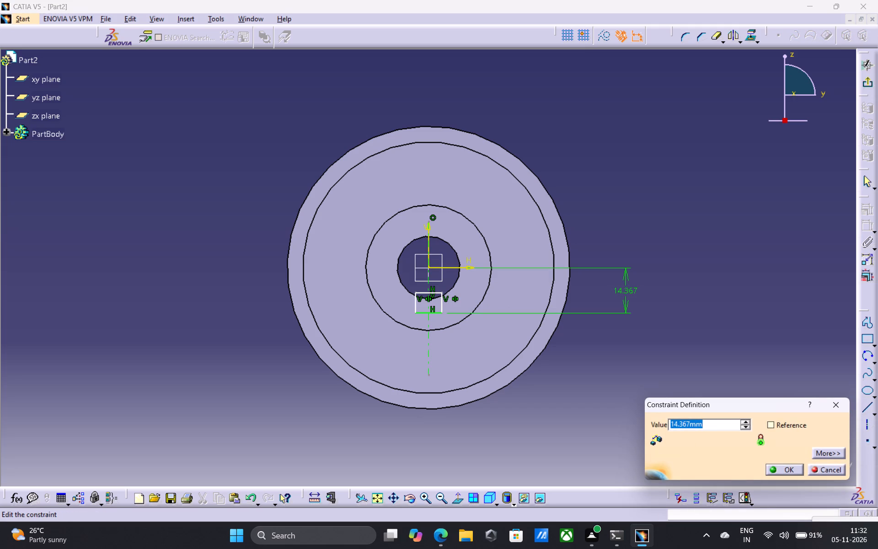
text(13)
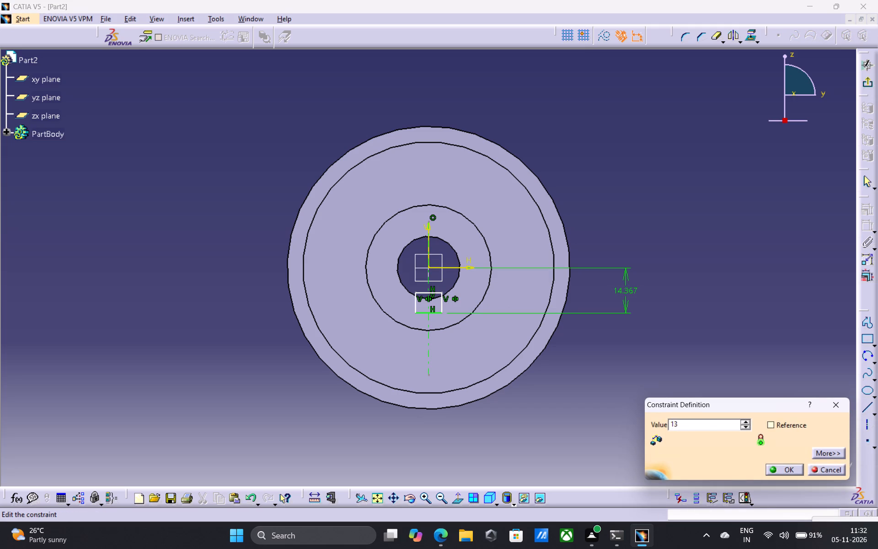
key(Return)
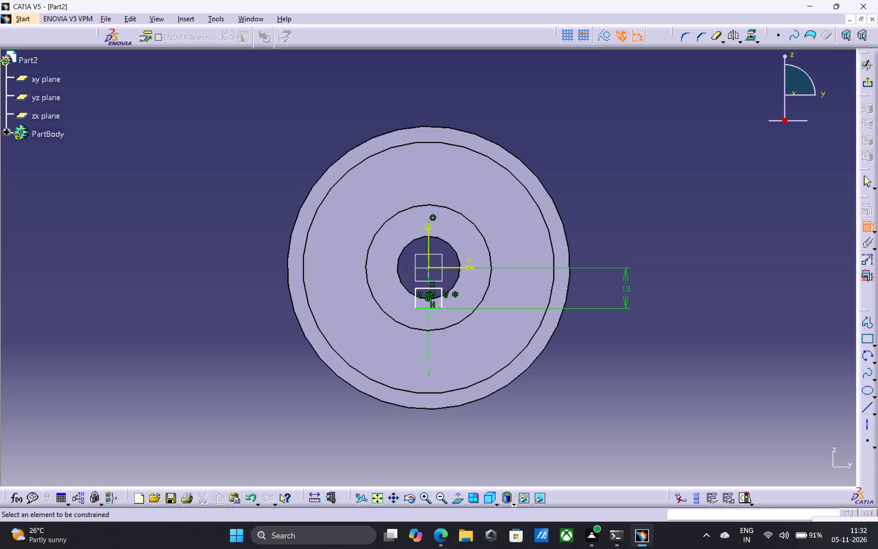
Dimension the rectangle's width between its two vertical sides and set it to 6 mm.
click(415, 301)
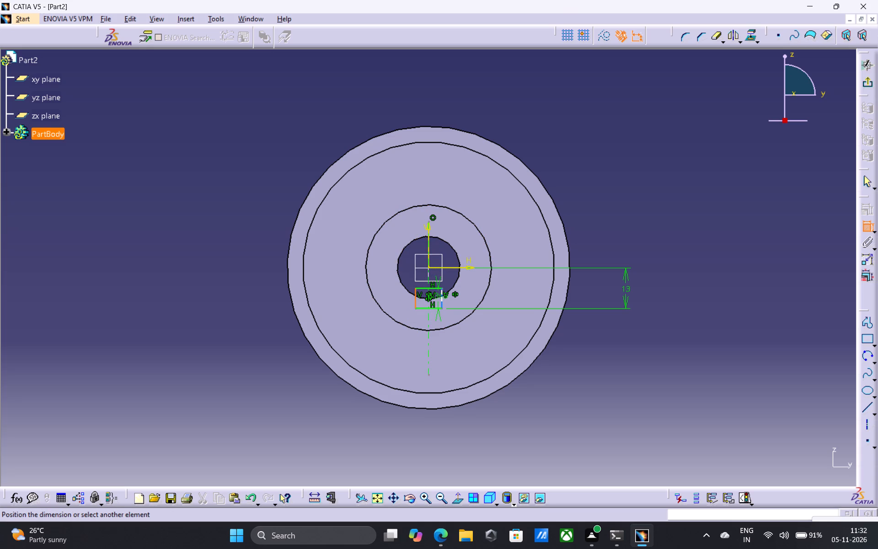
click(442, 299)
click(434, 434)
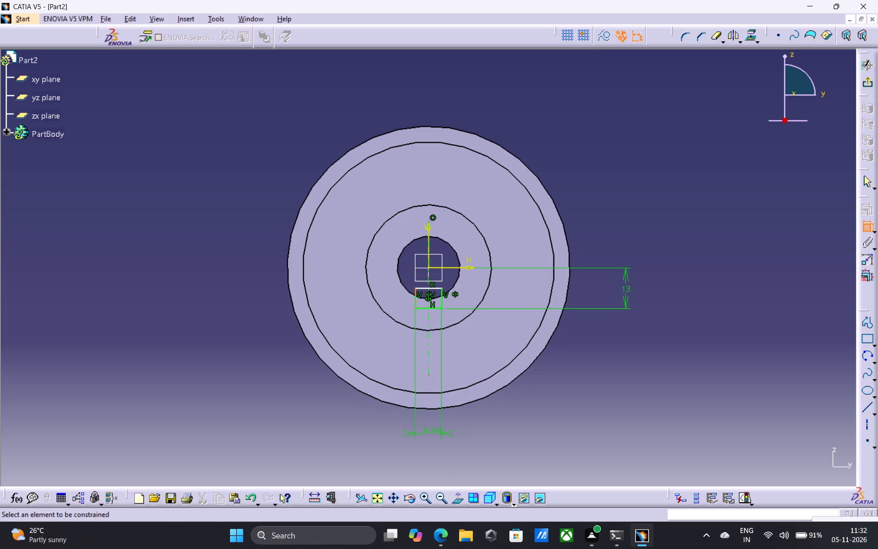
double_click(430, 428)
key(6)
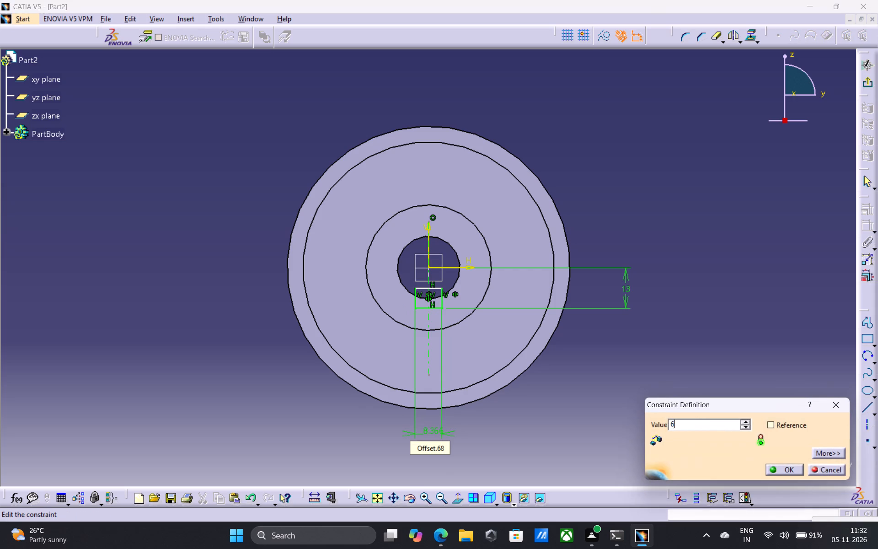
key(Return)
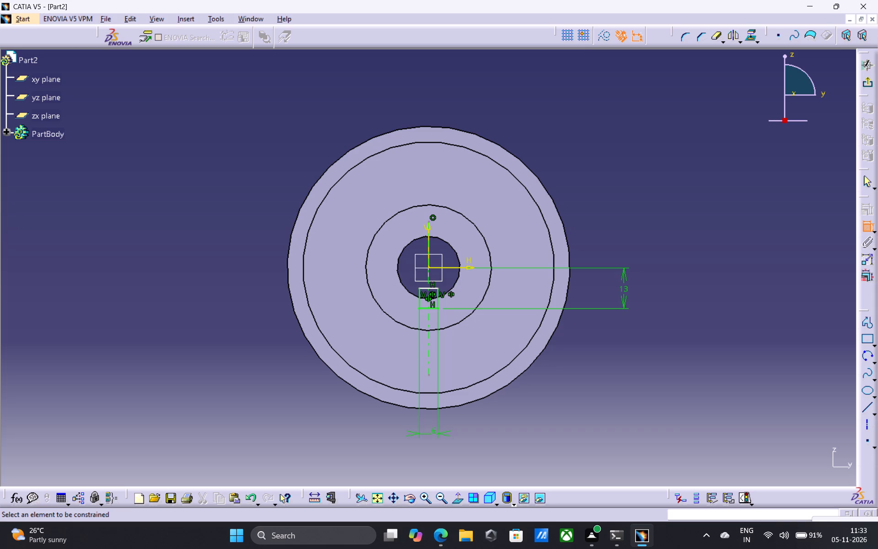
Exit the sketch and cut the keyway through the hub with a Pocket of type Up to last.
click(868, 86)
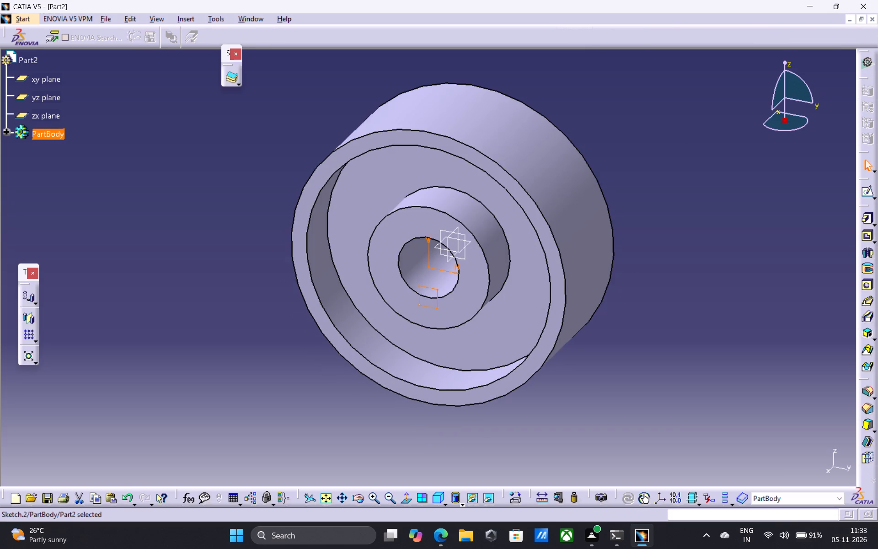
click(863, 234)
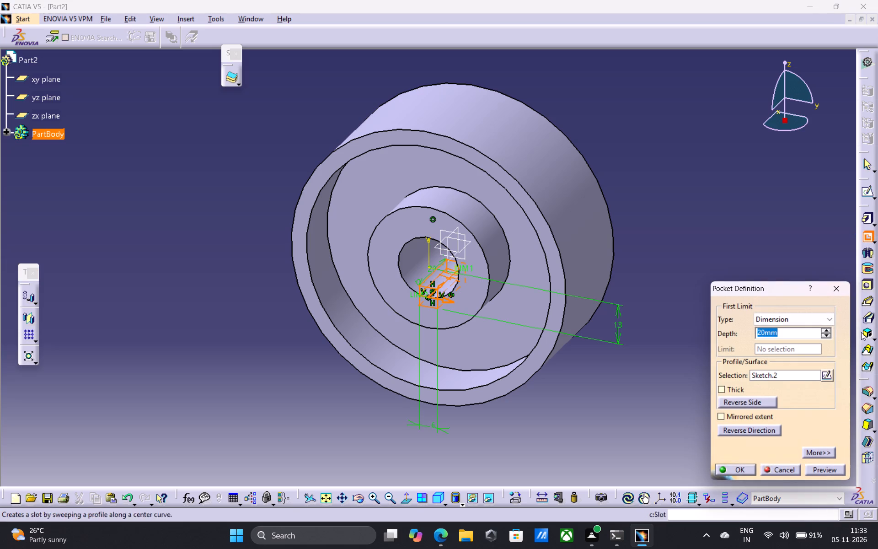
click(828, 323)
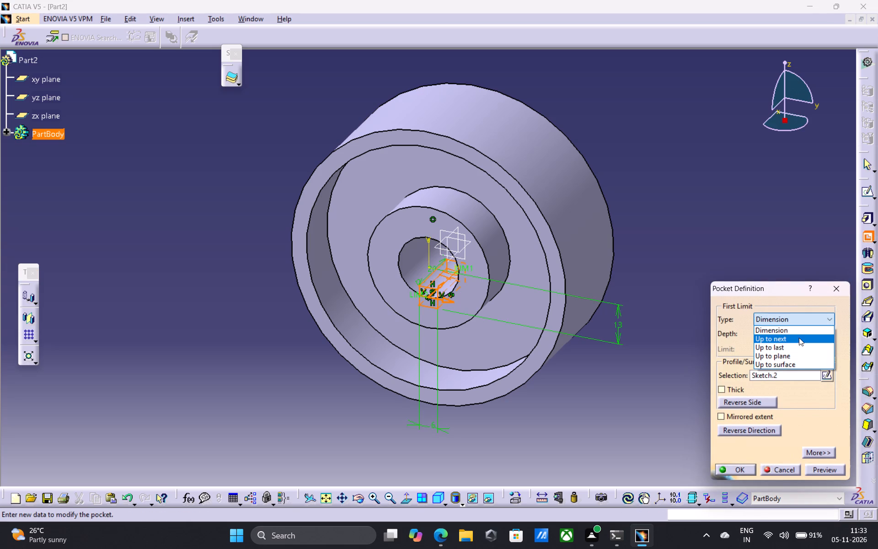
click(799, 349)
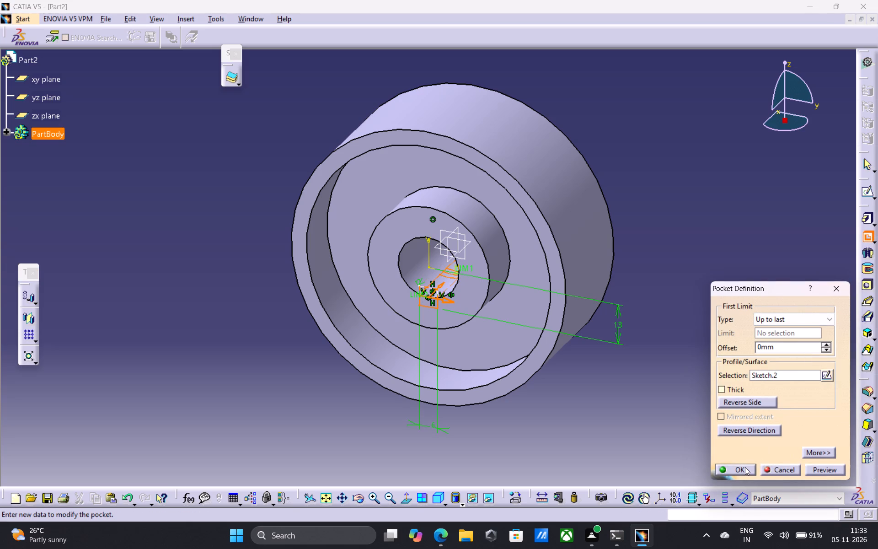
click(745, 467)
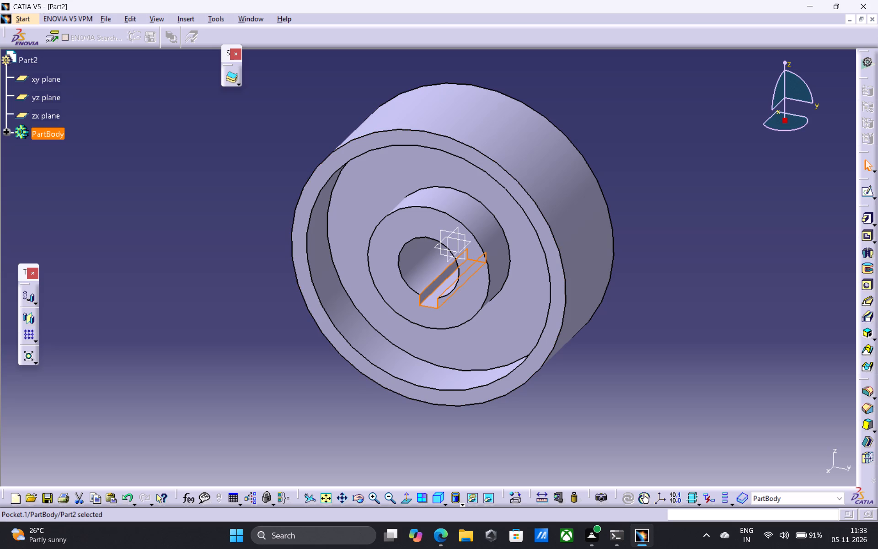
key(Escape)
key(Escape)
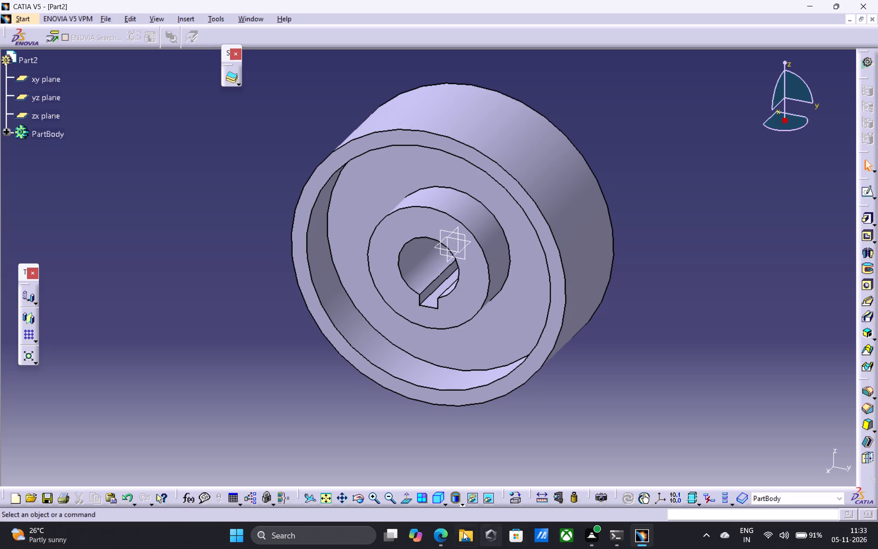
Examine the keyway cut through the hub's bore from several viewing angles.
click(362, 499)
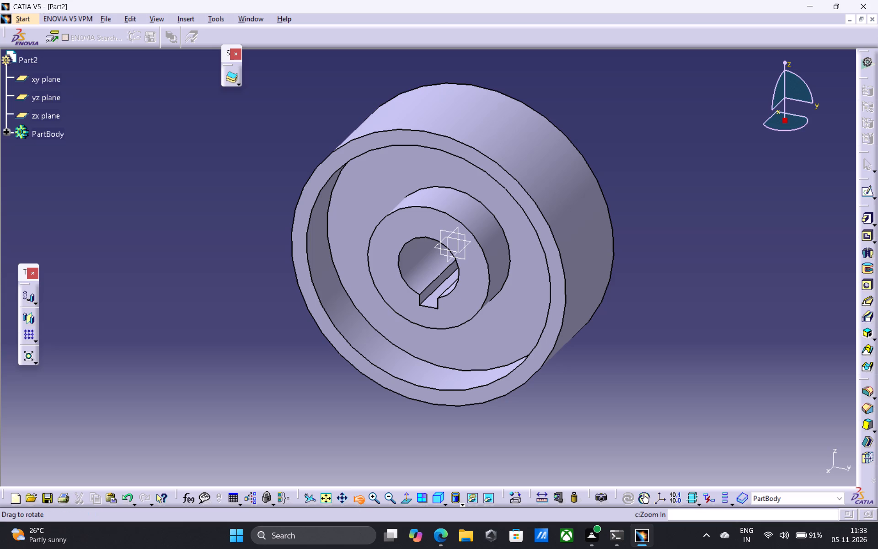
drag(525, 400, 583, 224)
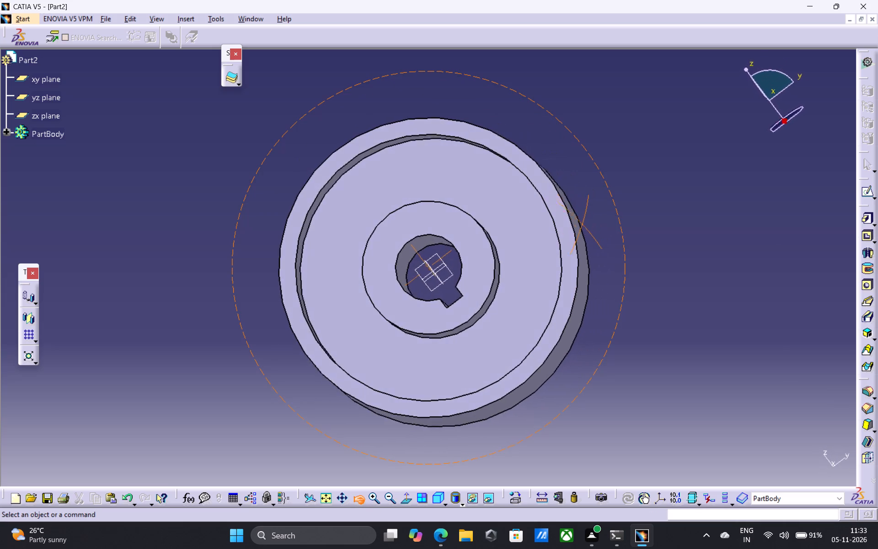
drag(583, 224, 581, 275)
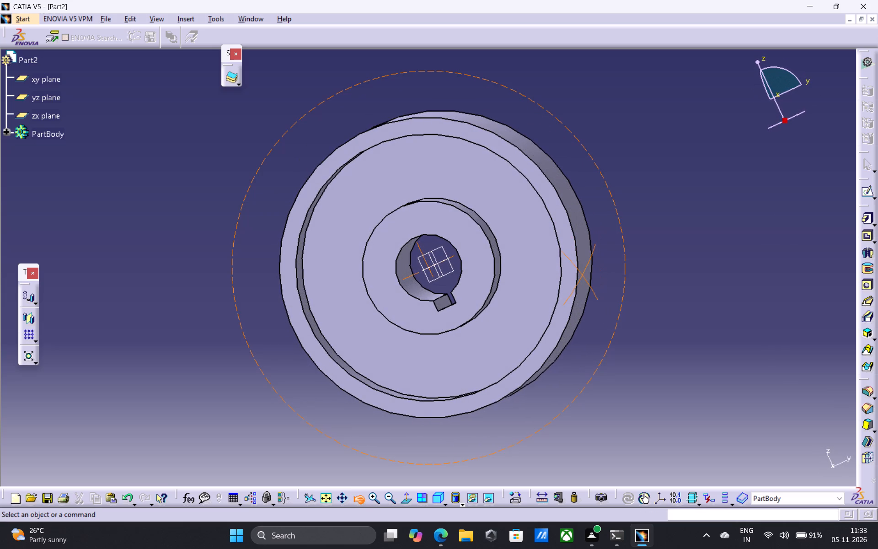
drag(581, 275, 588, 303)
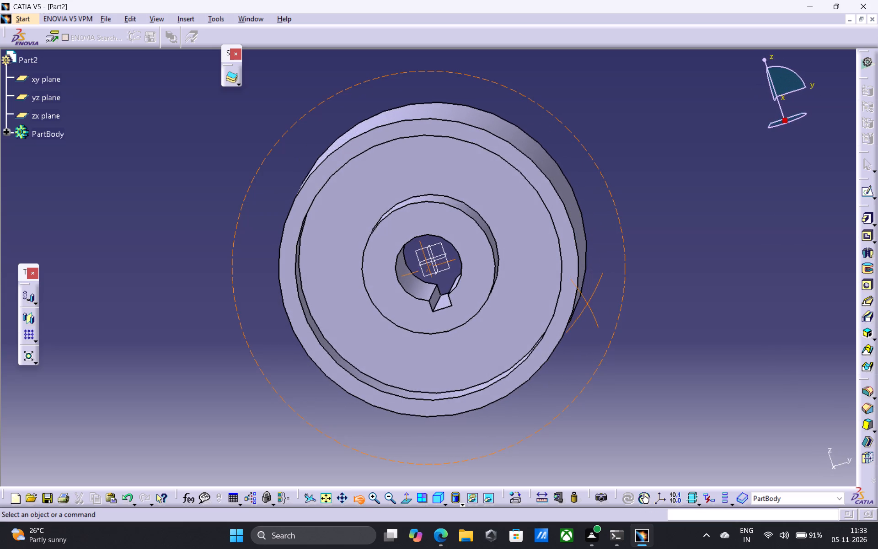
drag(588, 303, 574, 329)
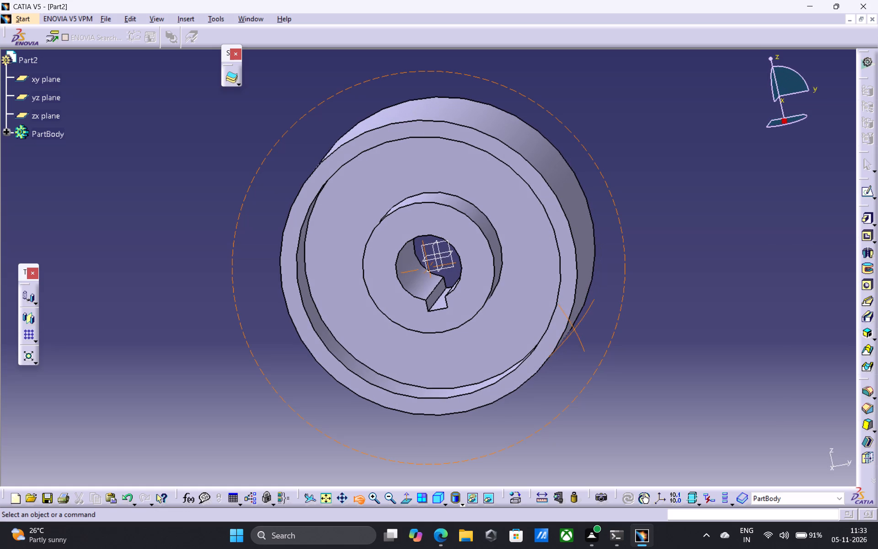
drag(574, 329, 574, 329)
key(Escape)
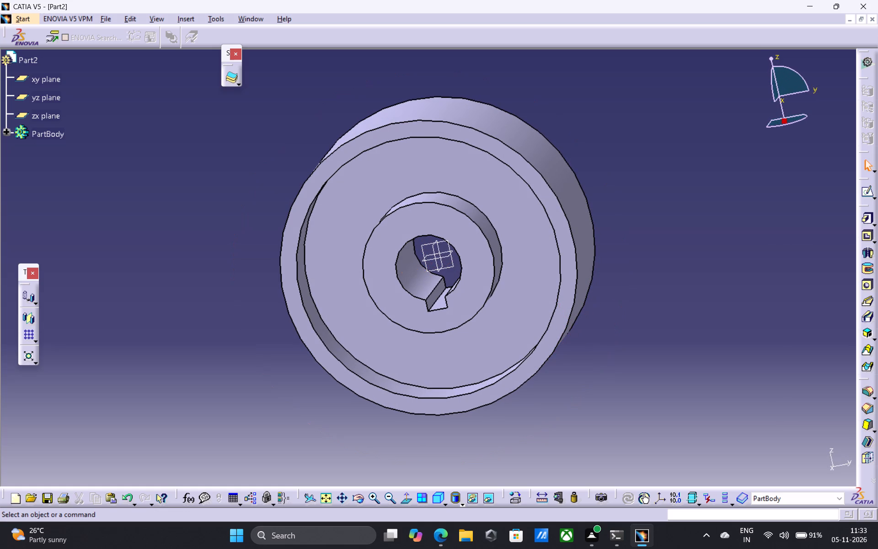
key(Escape)
key(Escape)
Switch the part's display style to plain shading without edges.
click(461, 503)
click(476, 415)
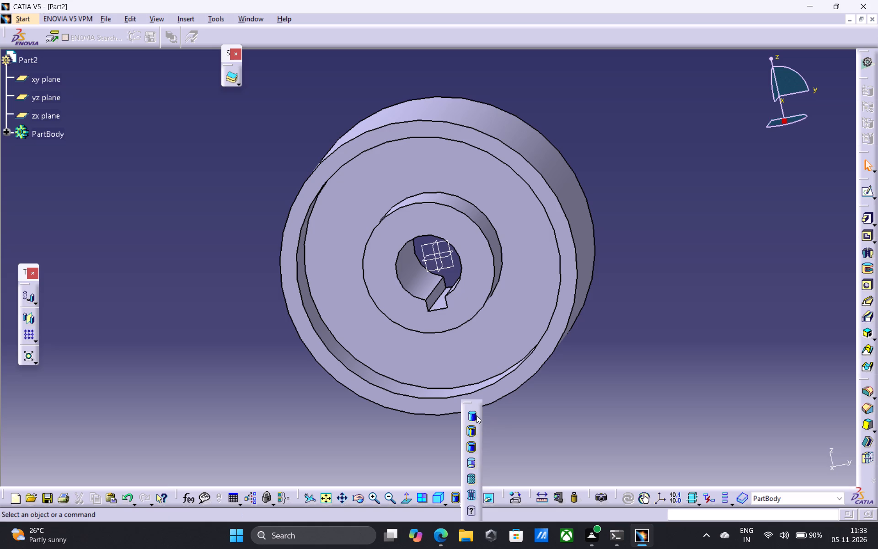
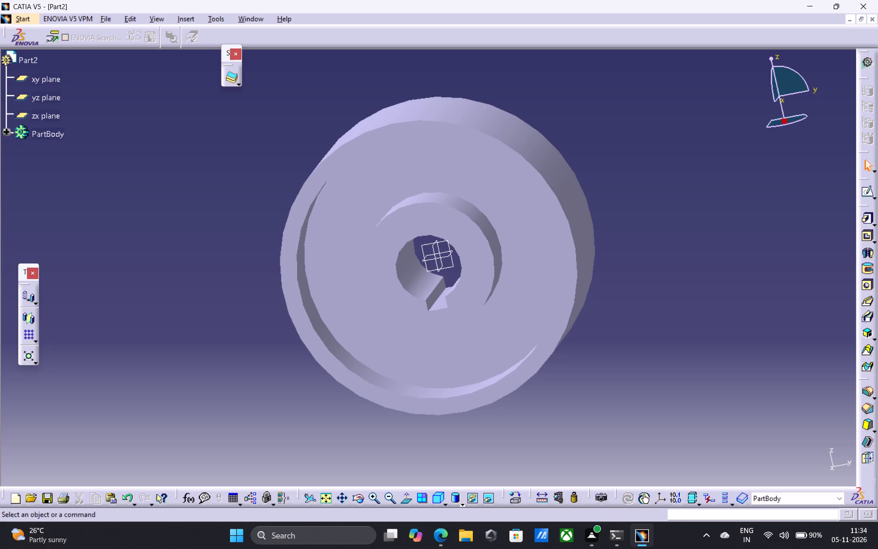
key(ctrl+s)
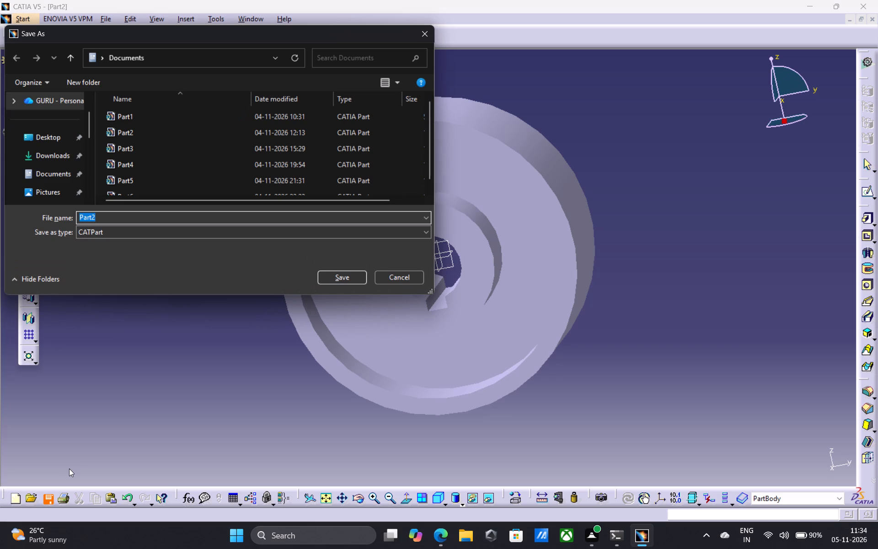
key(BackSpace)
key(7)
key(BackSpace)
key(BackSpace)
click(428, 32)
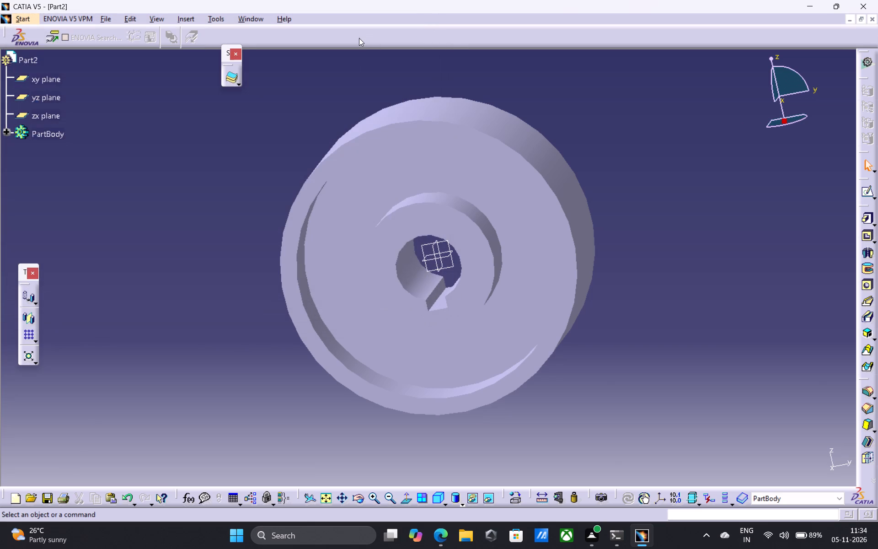
Save the part in the Documents folder as a CATPart file named Part7.
key(ctrl+s)
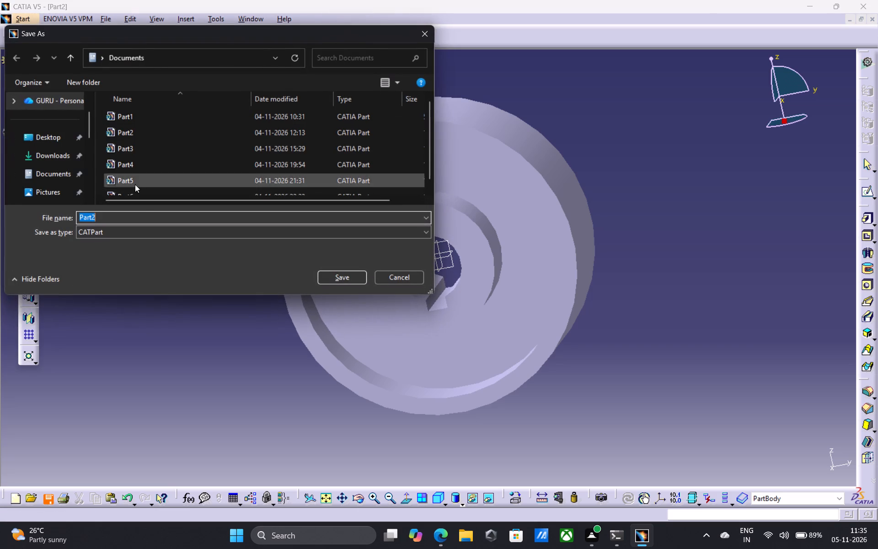
click(143, 215)
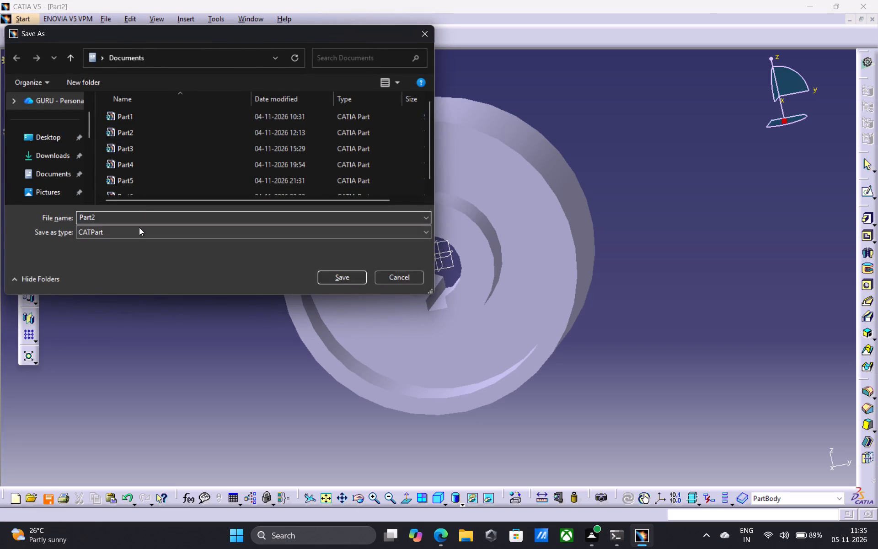
key(BackSpace)
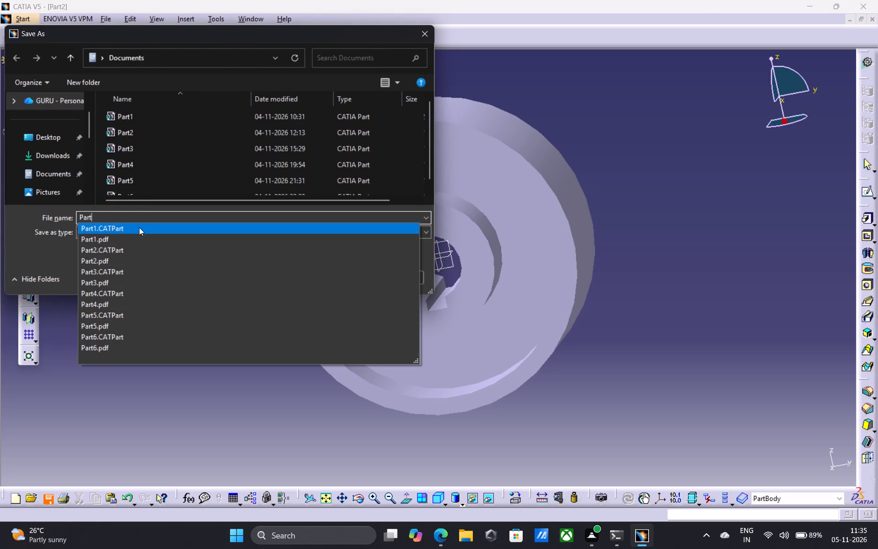
key(7)
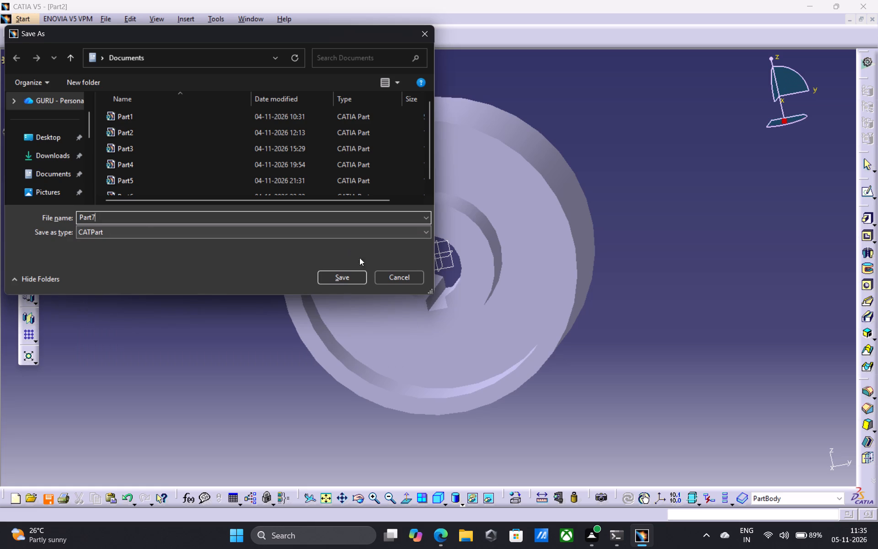
click(355, 274)
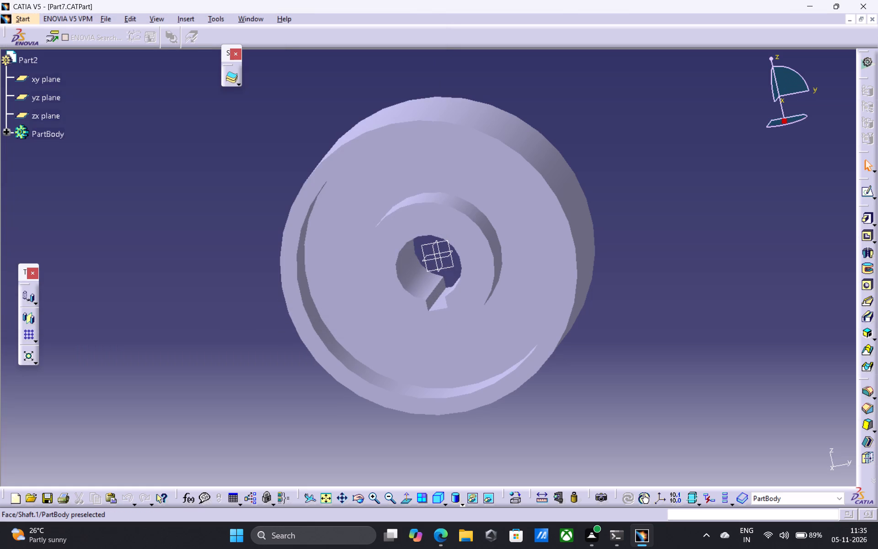
Set up printing with Microsoft Print to PDF on A4 paper in landscape orientation.
key(ctrl+p)
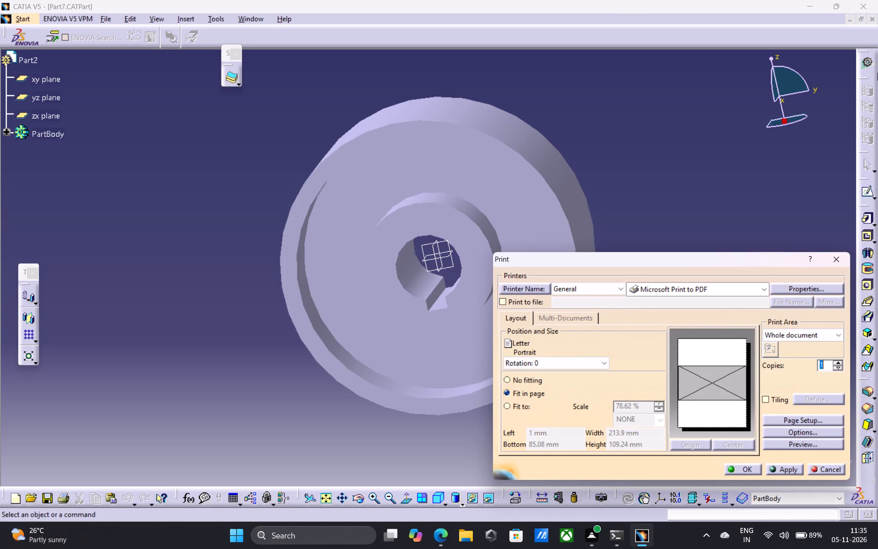
click(816, 287)
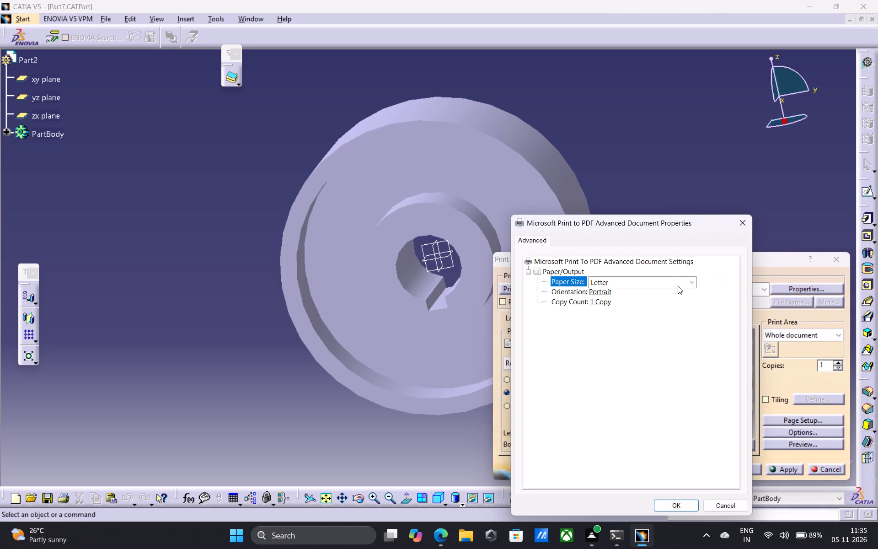
click(692, 283)
scroll(671, 272, up, 4)
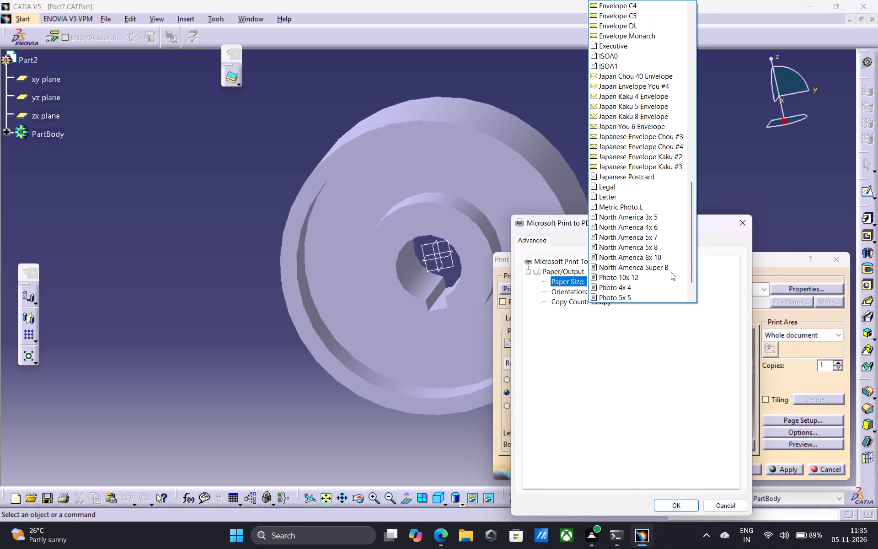
scroll(671, 272, up, 11)
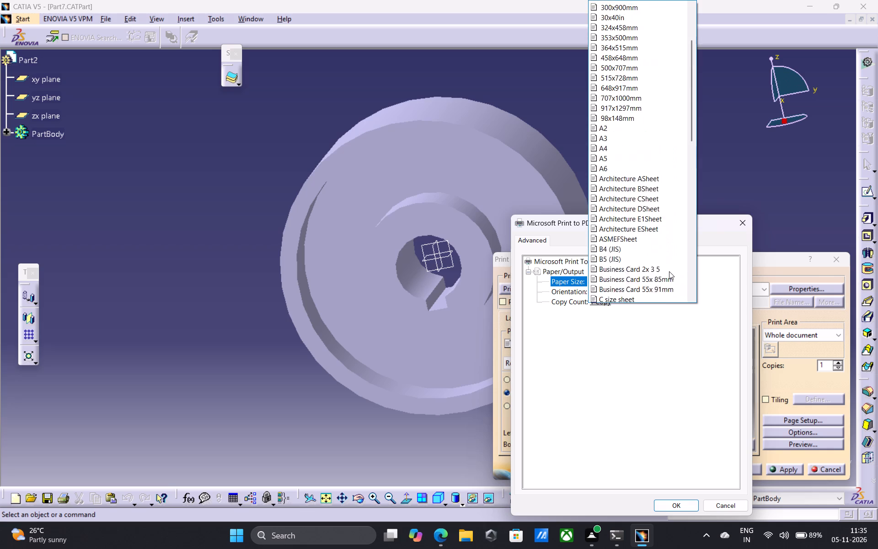
click(595, 188)
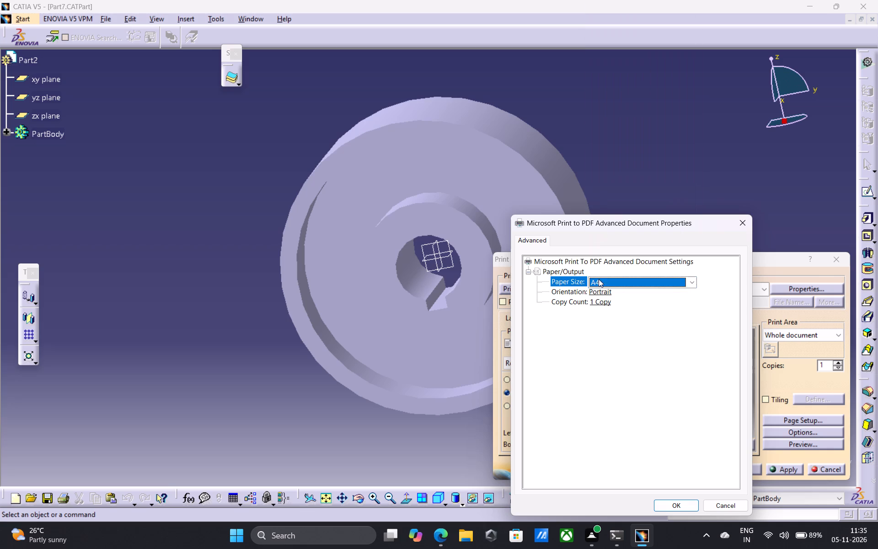
click(599, 292)
click(629, 288)
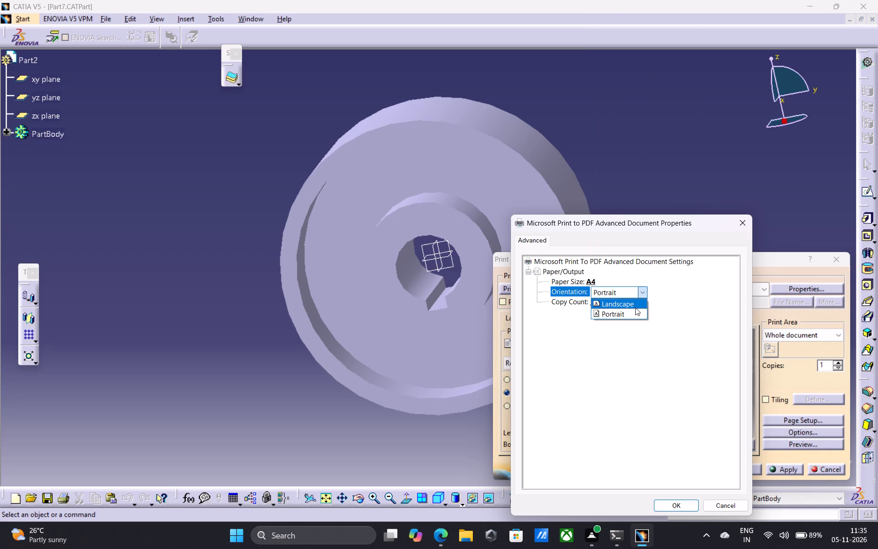
click(635, 307)
click(683, 505)
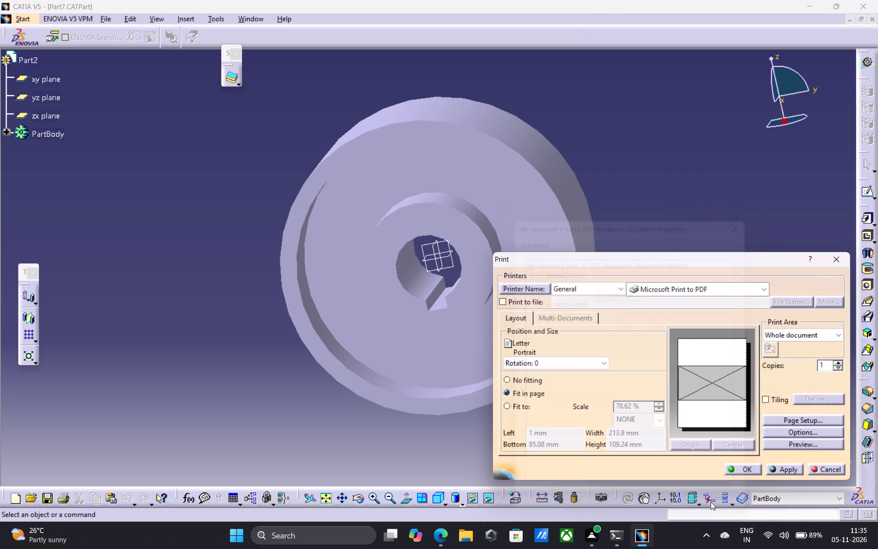
Print the part view to a PDF file named Part7 in the Documents folder.
click(795, 465)
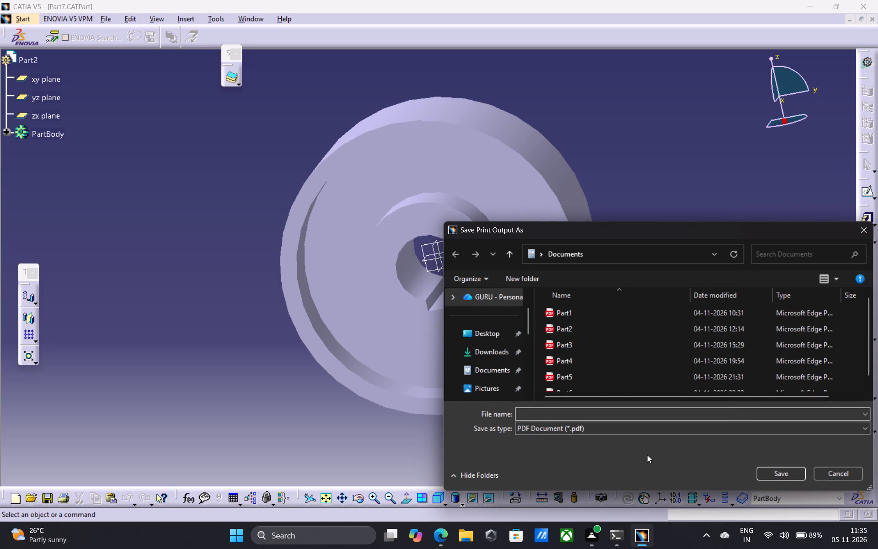
text(pART)
key(7)
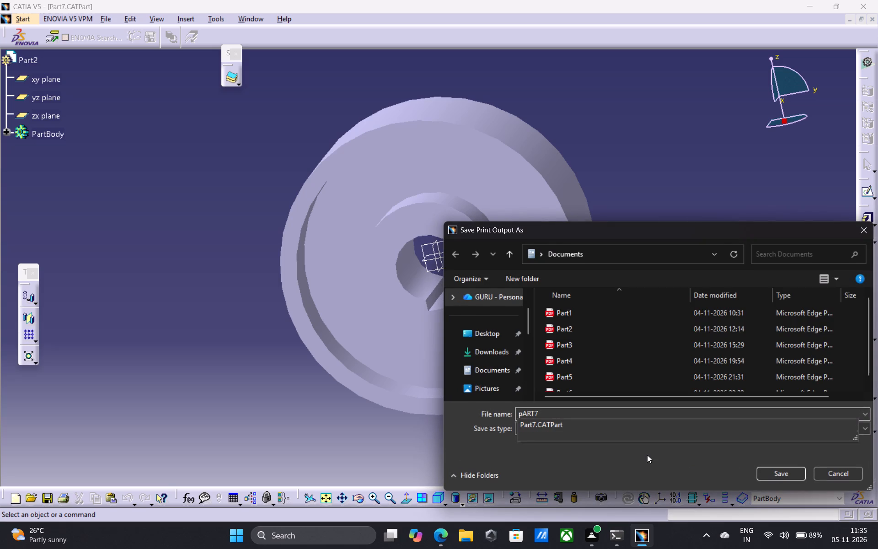
key(BackSpace)
key(BackSpace)
key(BackSpace)
key(BackSpace)
key(BackSpace)
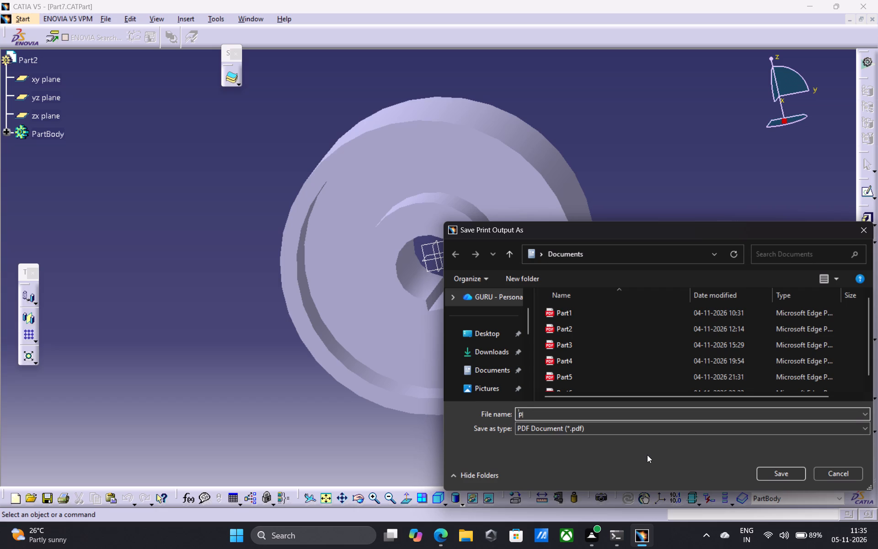
key(shift+p)
key(a)
text(rt7)
key(Return)
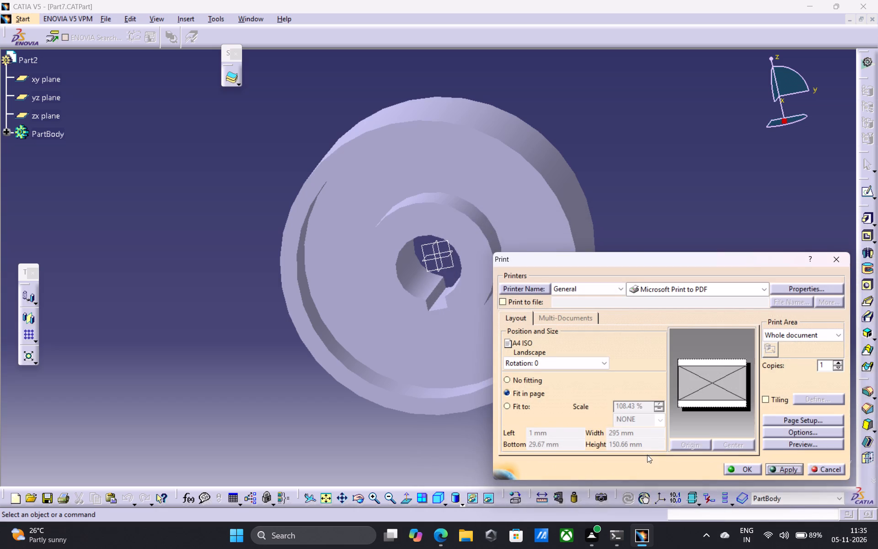